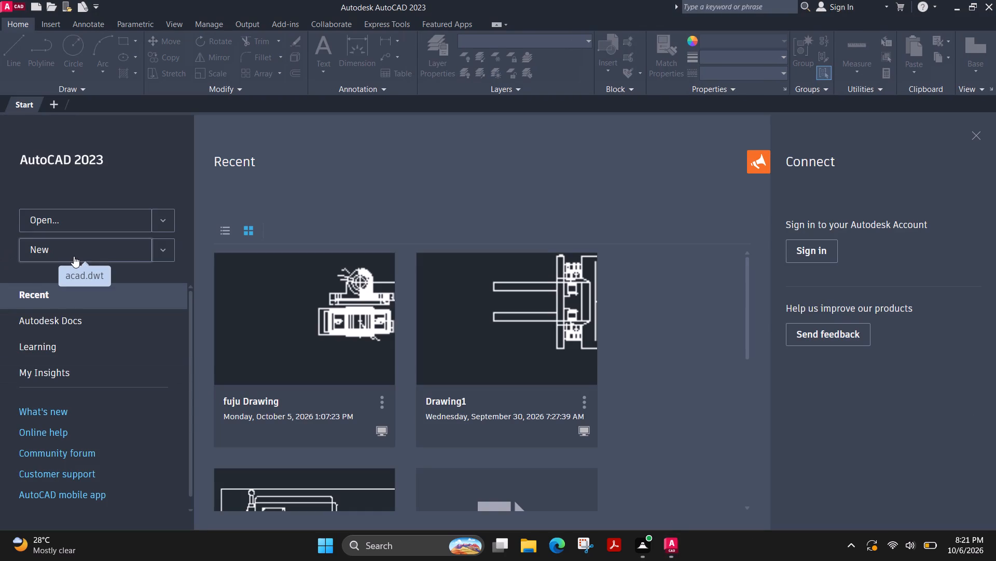
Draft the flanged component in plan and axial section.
Create a new drawing from the acad.dwt template.
click(74, 256)
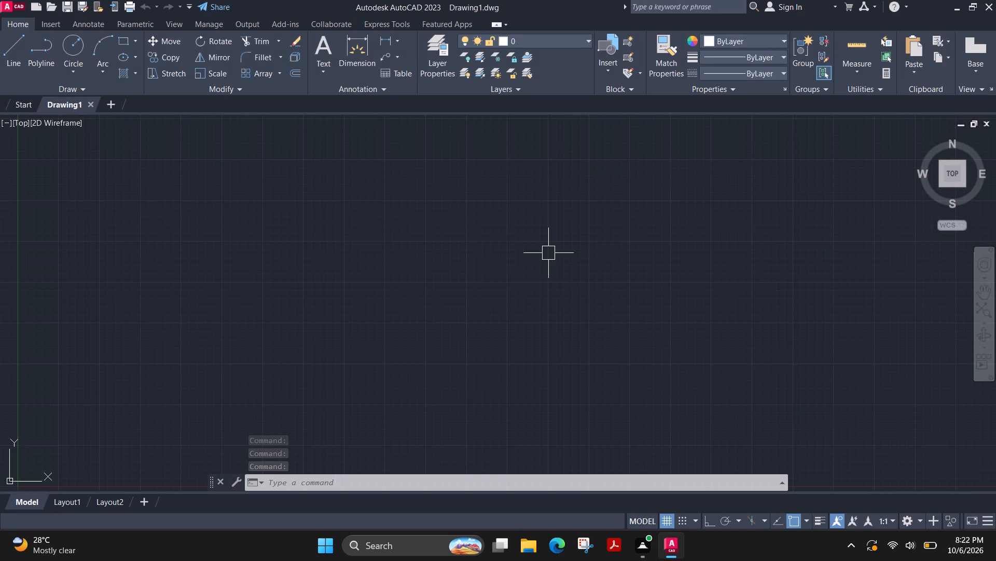
Configure the drawing units to decimal length with 0.0 precision and millimeters as the insertion scale.
text(un)
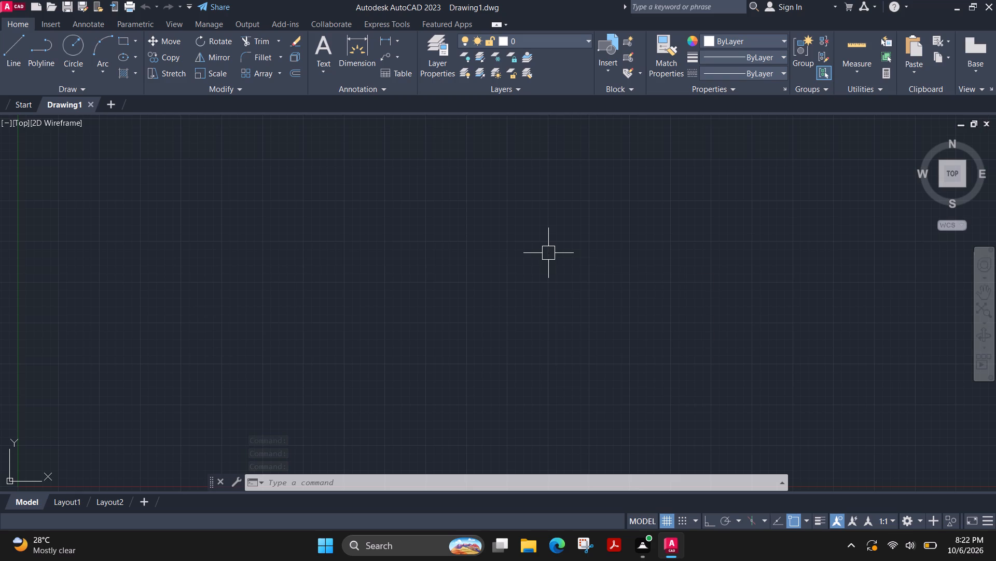
key(Return)
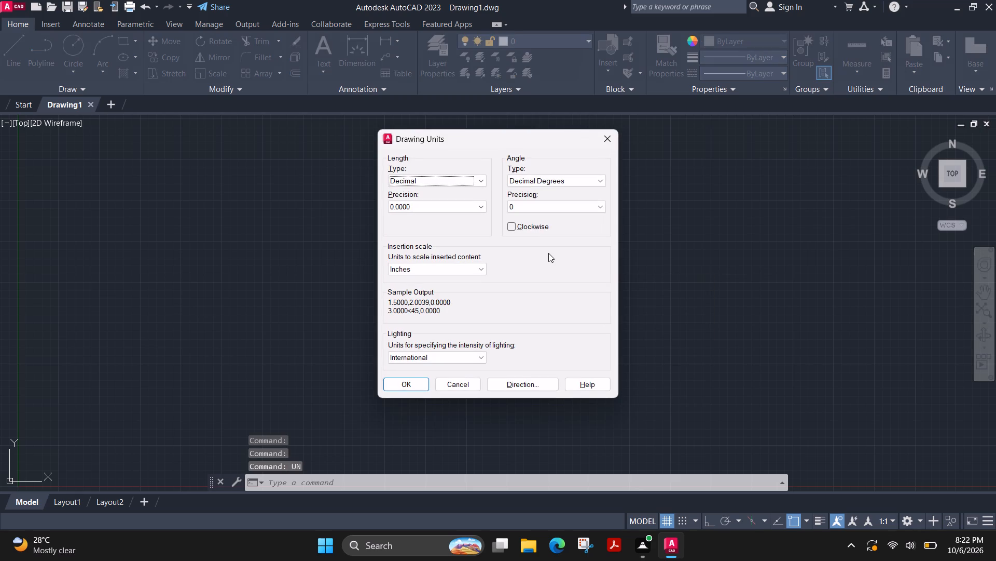
click(479, 180)
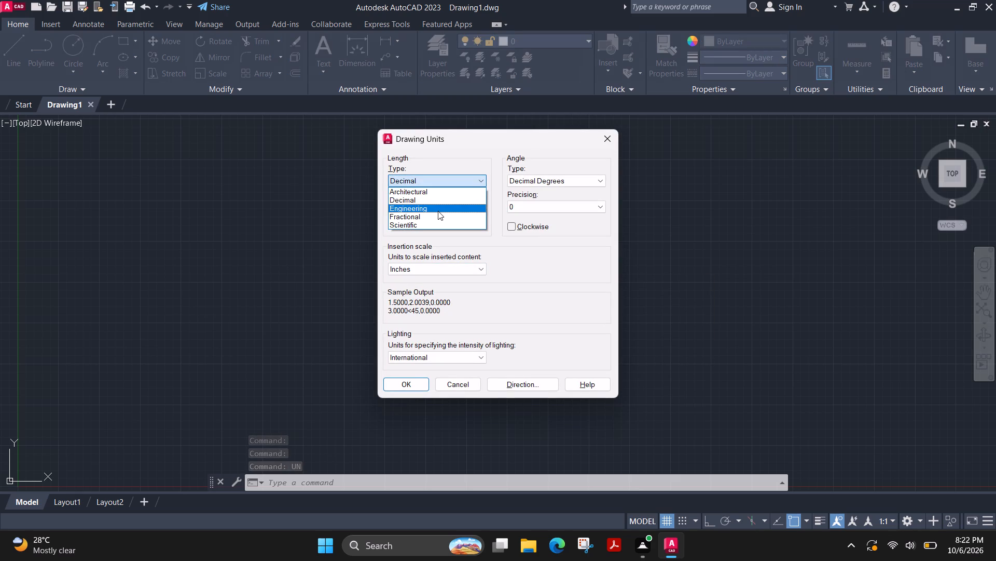
click(438, 211)
click(450, 209)
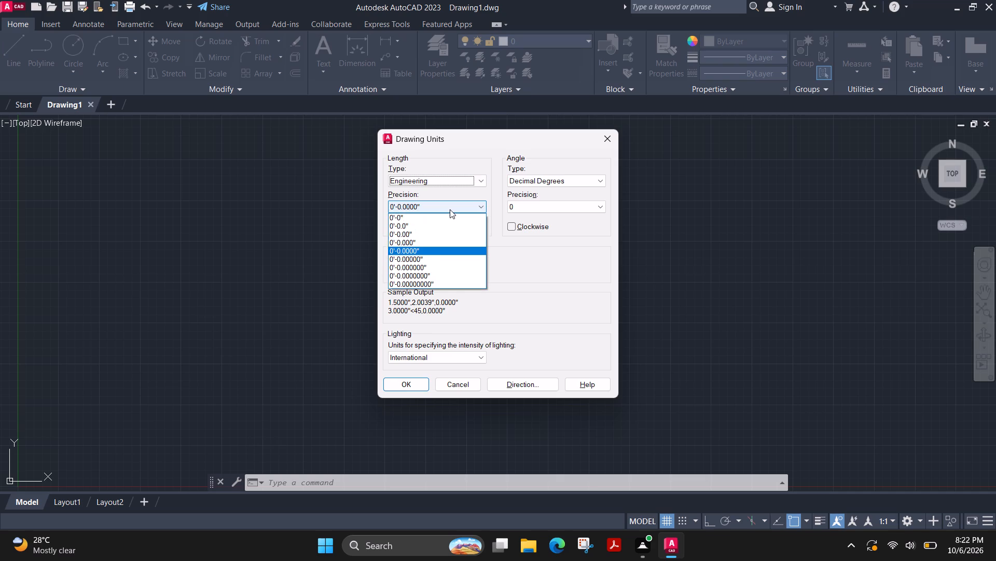
click(449, 182)
click(449, 181)
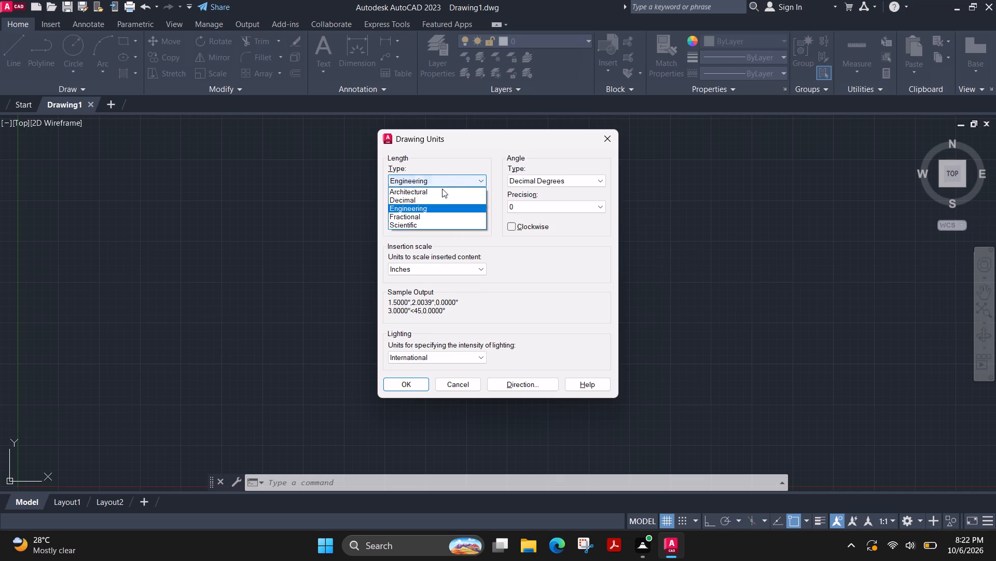
click(430, 198)
click(441, 205)
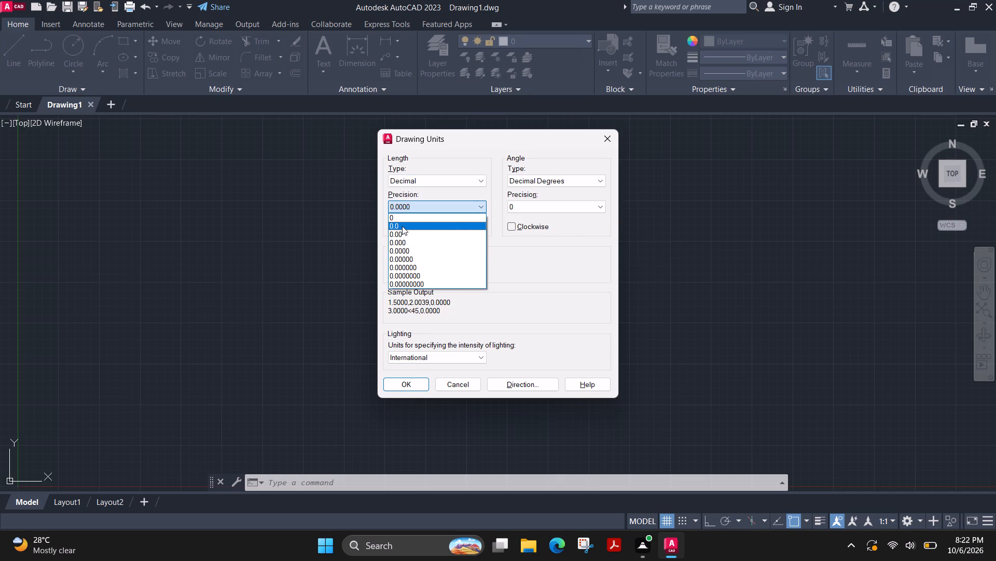
click(402, 226)
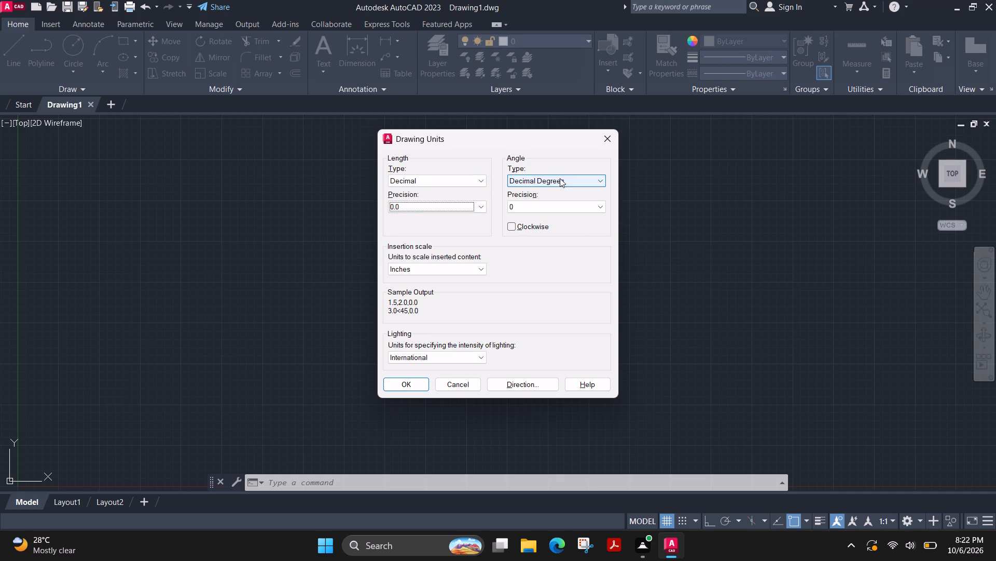
click(597, 182)
click(597, 182)
click(450, 265)
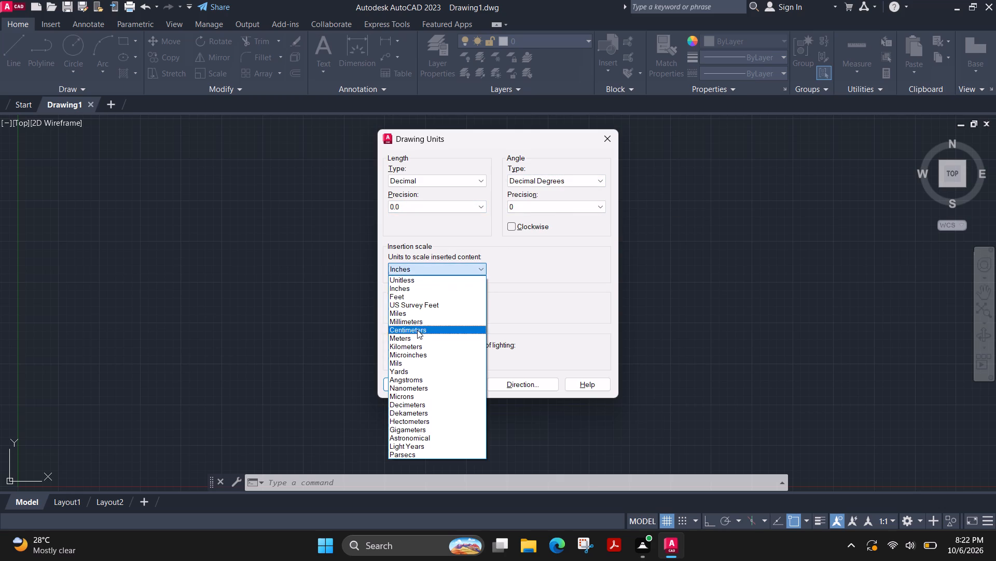
click(426, 321)
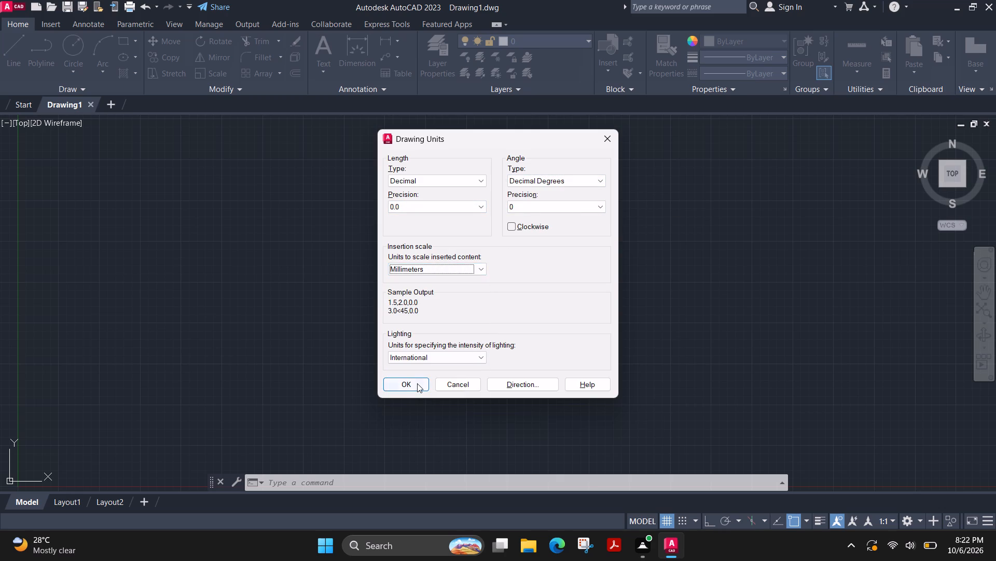
click(417, 383)
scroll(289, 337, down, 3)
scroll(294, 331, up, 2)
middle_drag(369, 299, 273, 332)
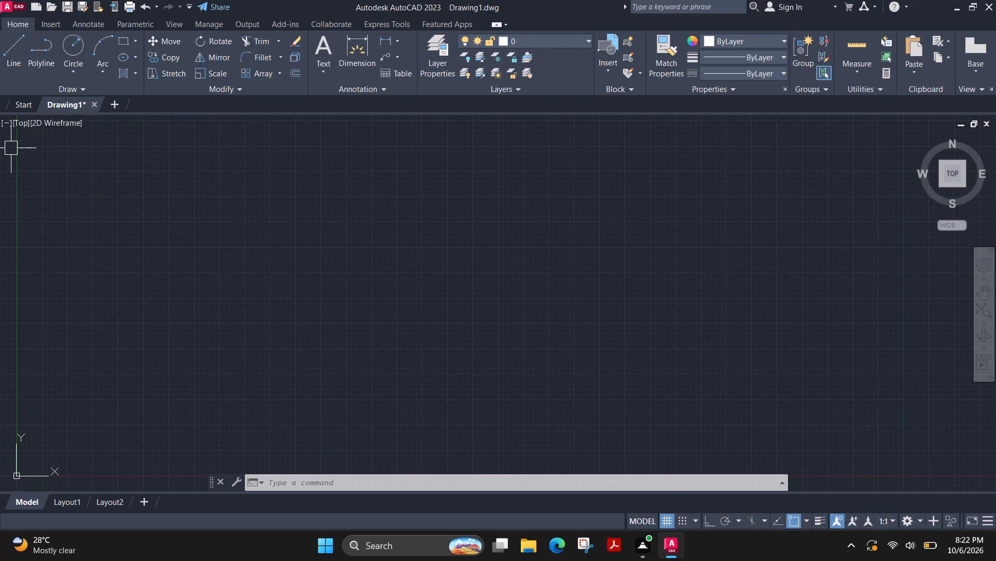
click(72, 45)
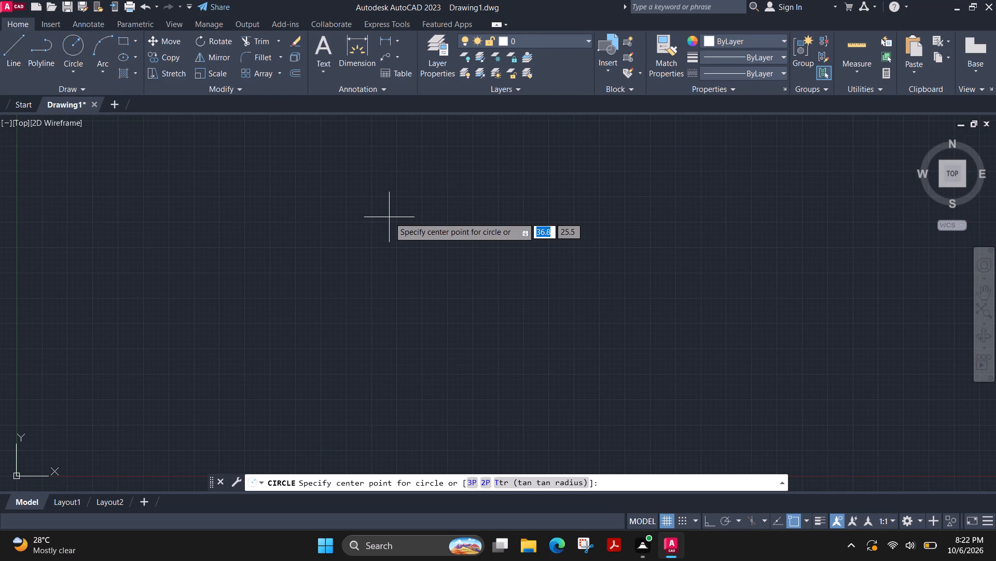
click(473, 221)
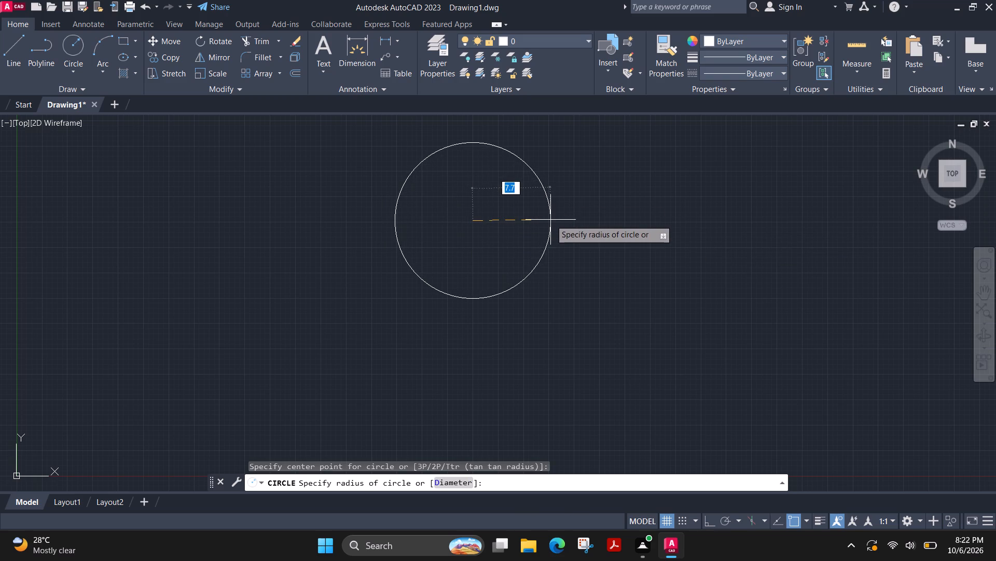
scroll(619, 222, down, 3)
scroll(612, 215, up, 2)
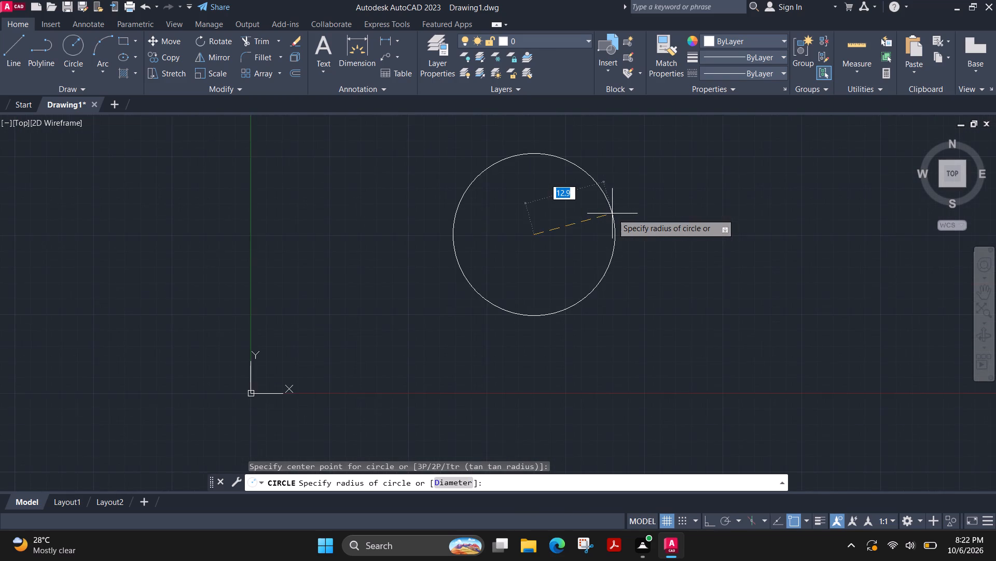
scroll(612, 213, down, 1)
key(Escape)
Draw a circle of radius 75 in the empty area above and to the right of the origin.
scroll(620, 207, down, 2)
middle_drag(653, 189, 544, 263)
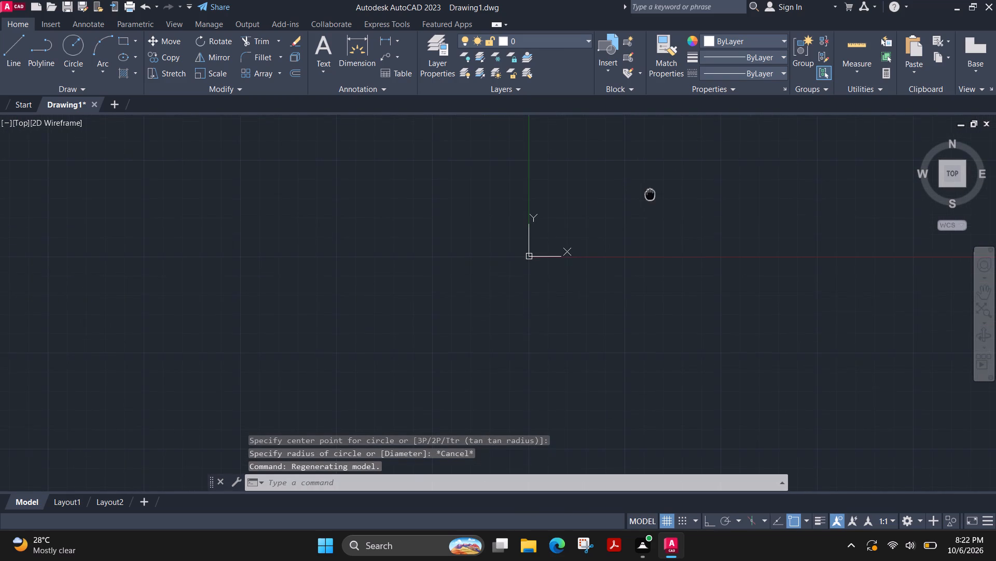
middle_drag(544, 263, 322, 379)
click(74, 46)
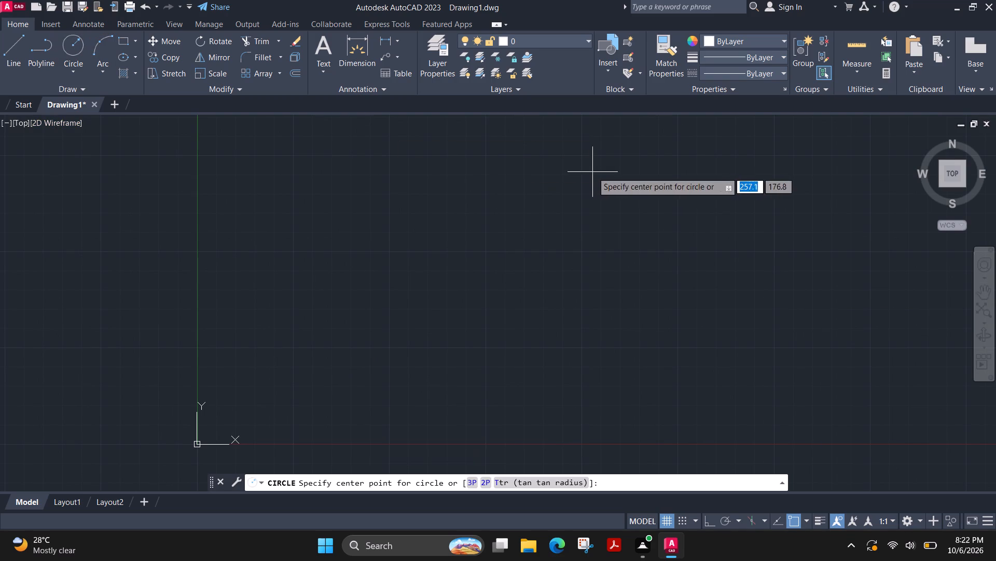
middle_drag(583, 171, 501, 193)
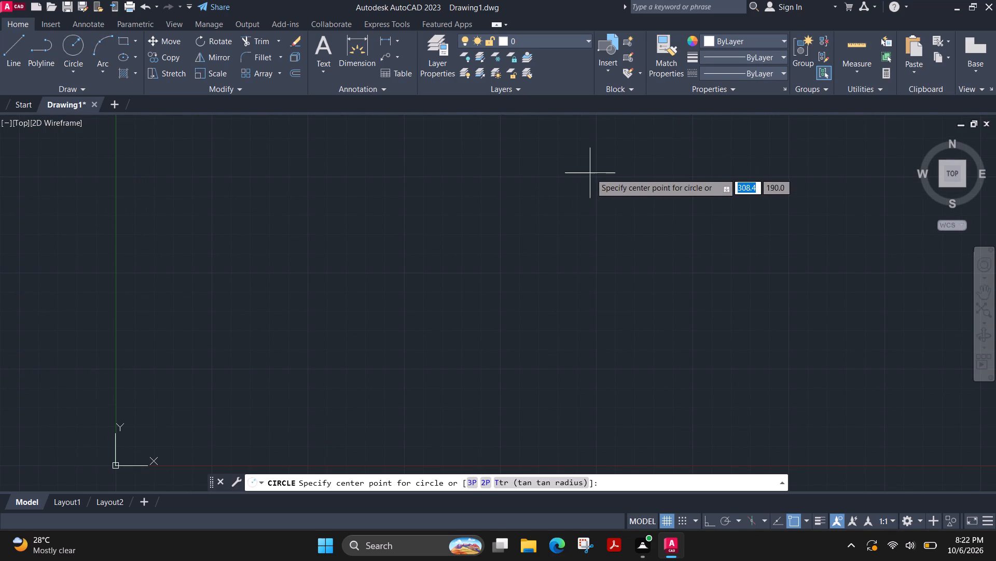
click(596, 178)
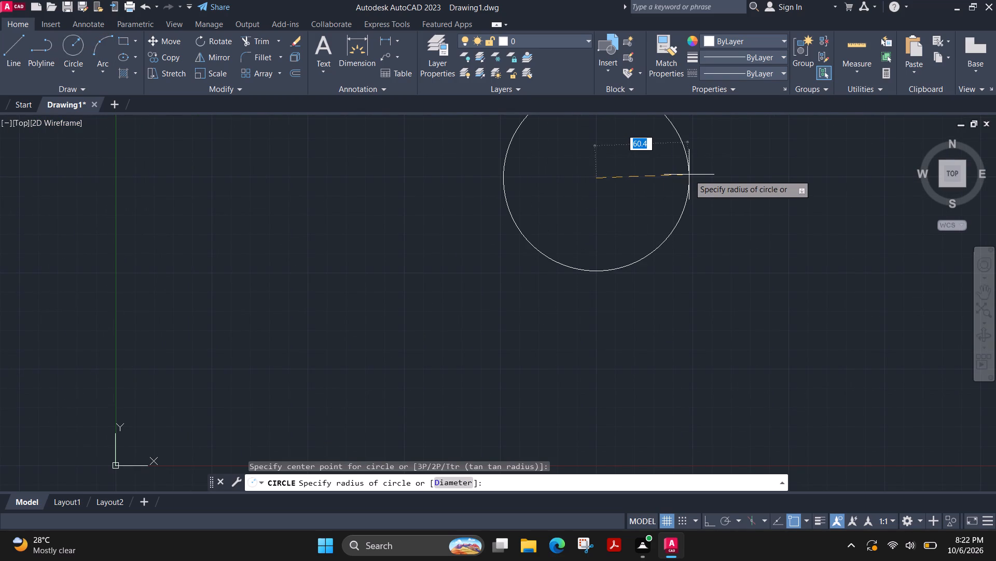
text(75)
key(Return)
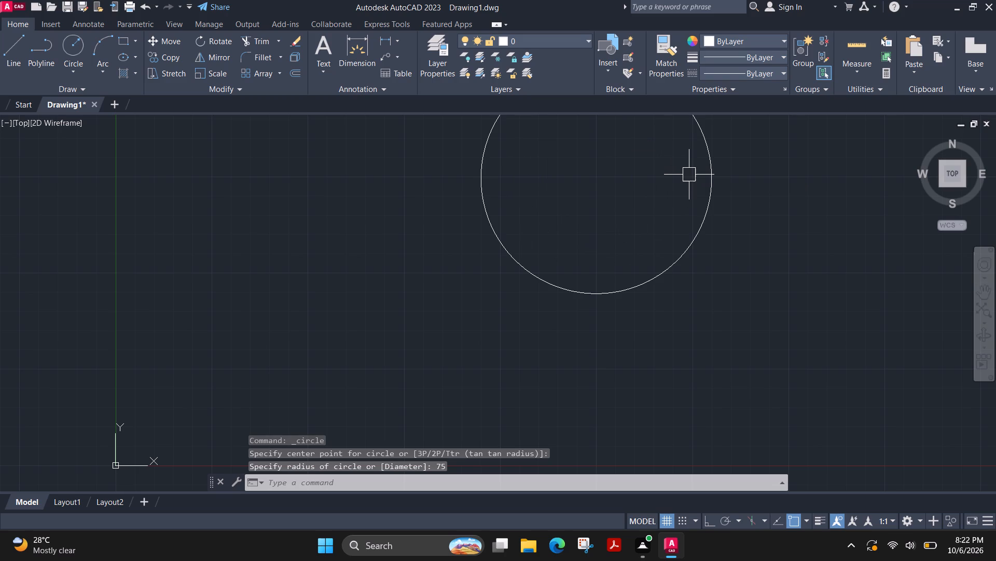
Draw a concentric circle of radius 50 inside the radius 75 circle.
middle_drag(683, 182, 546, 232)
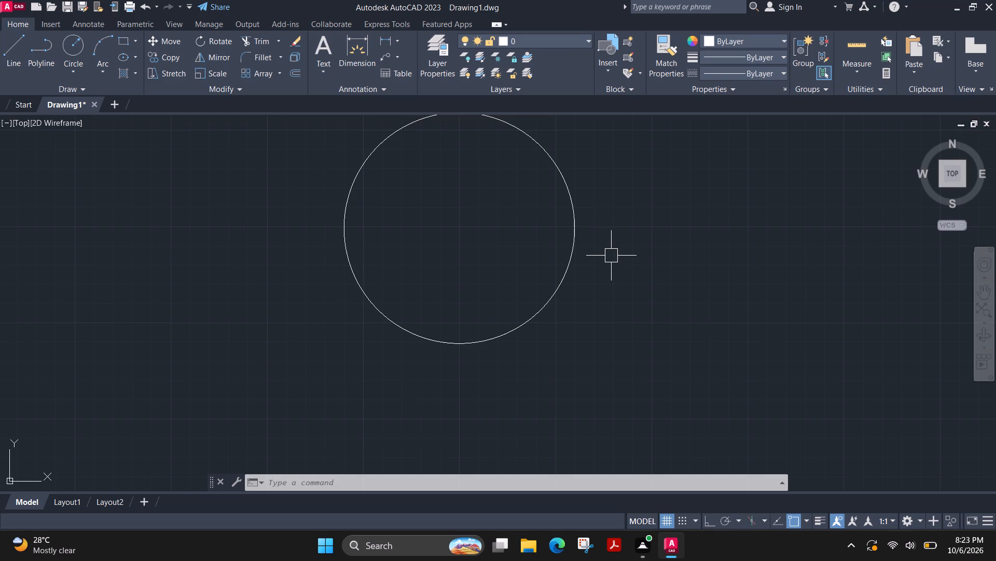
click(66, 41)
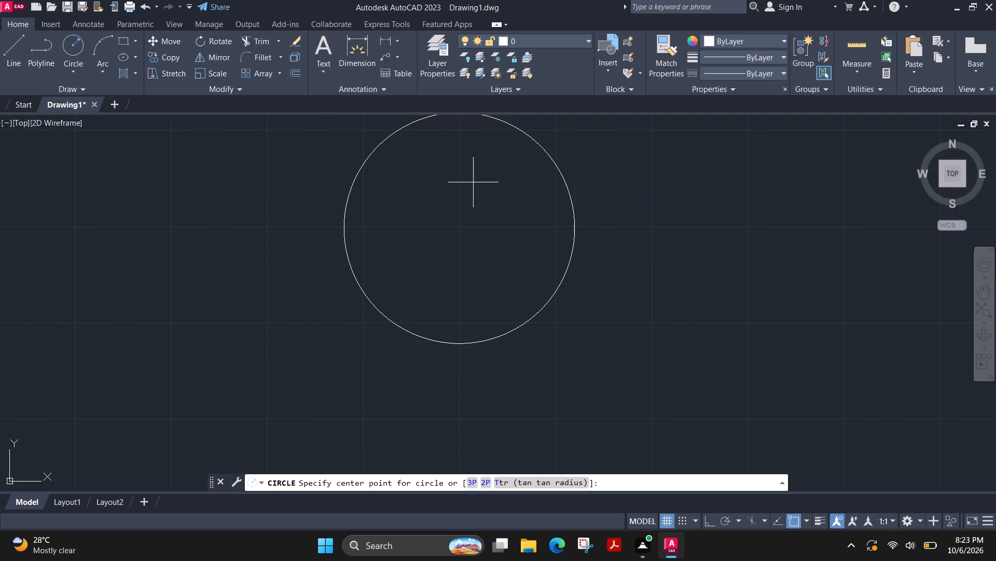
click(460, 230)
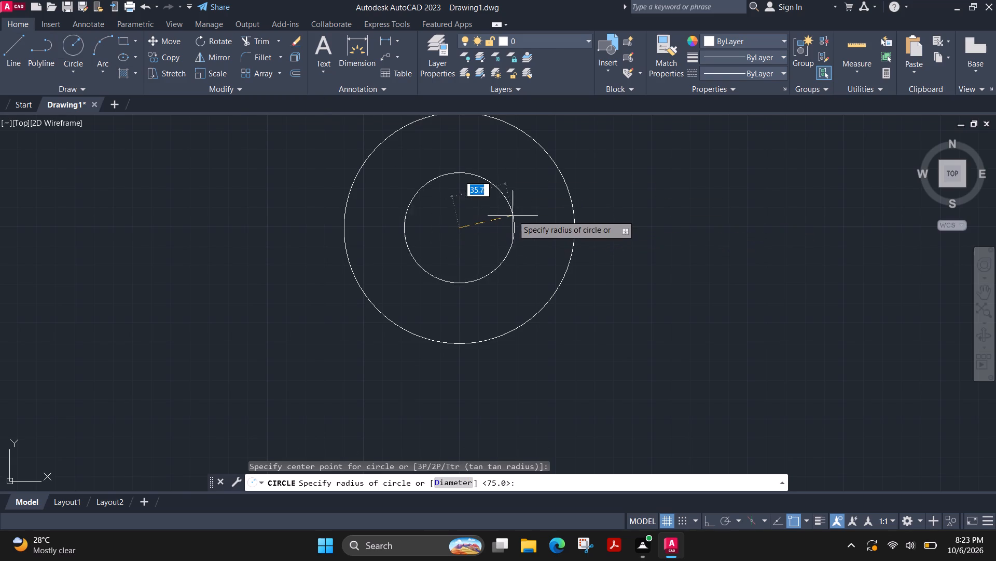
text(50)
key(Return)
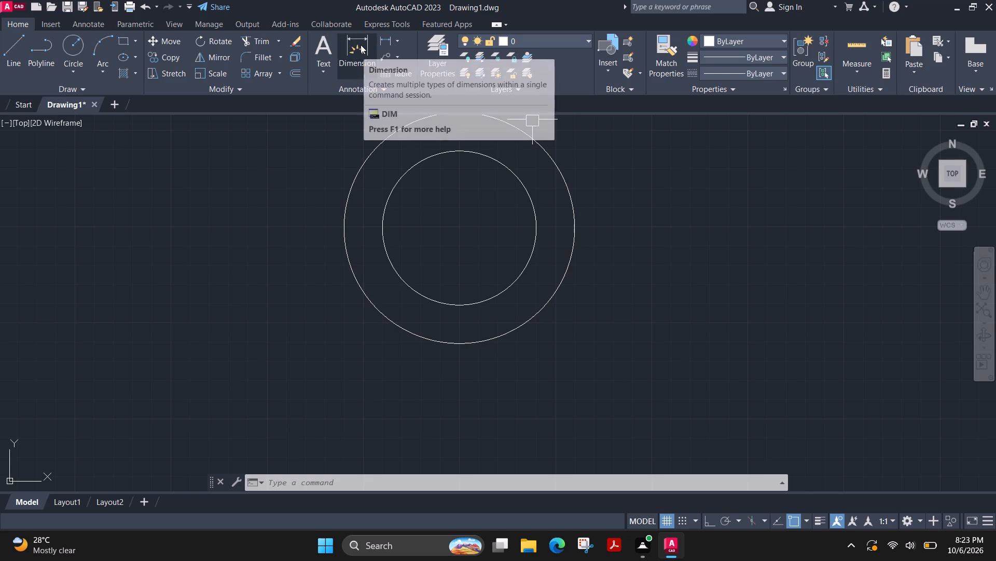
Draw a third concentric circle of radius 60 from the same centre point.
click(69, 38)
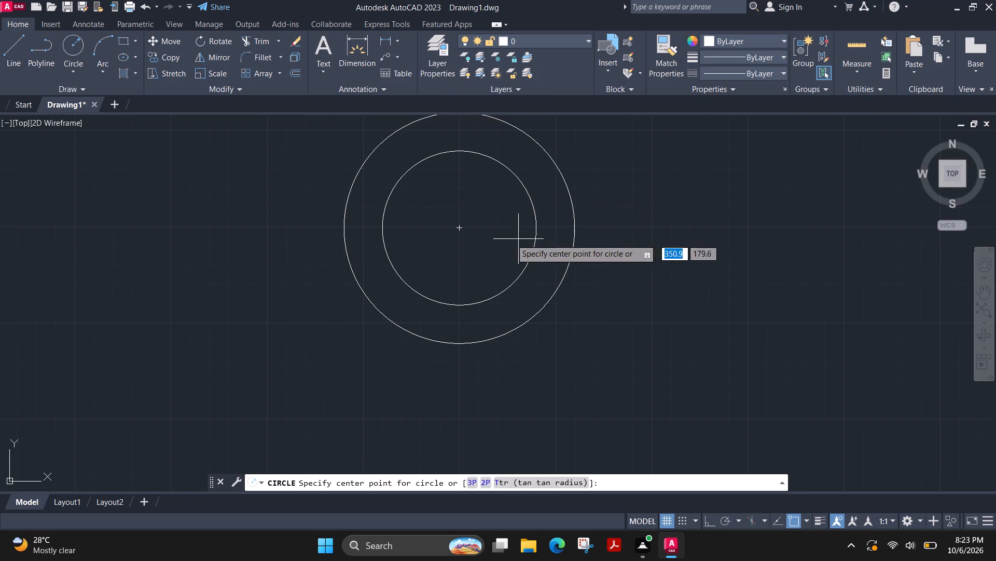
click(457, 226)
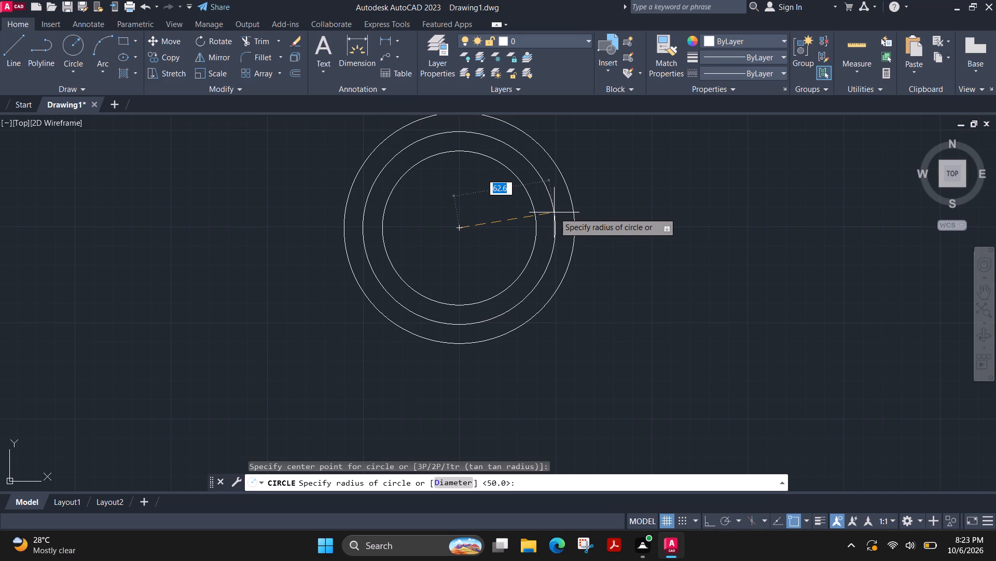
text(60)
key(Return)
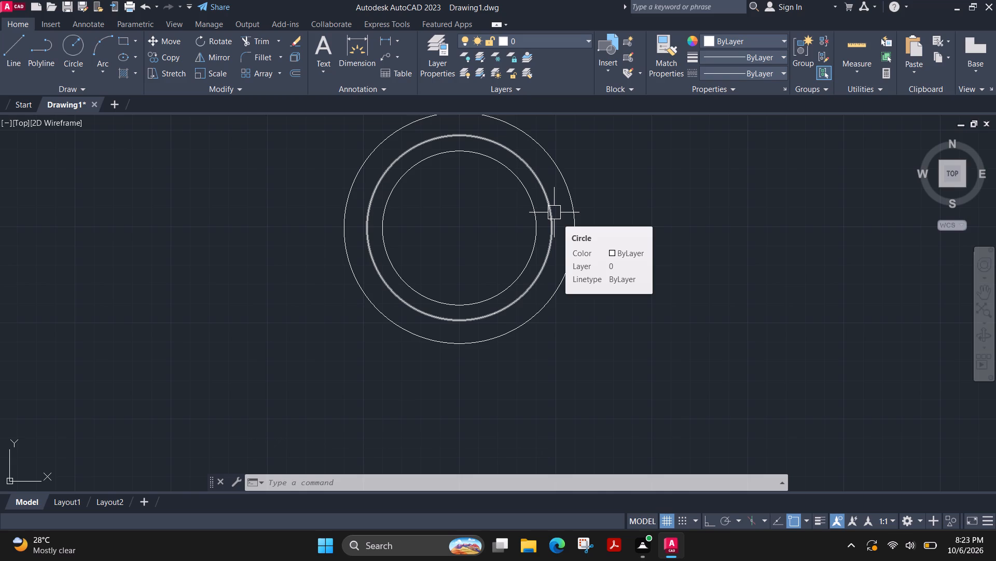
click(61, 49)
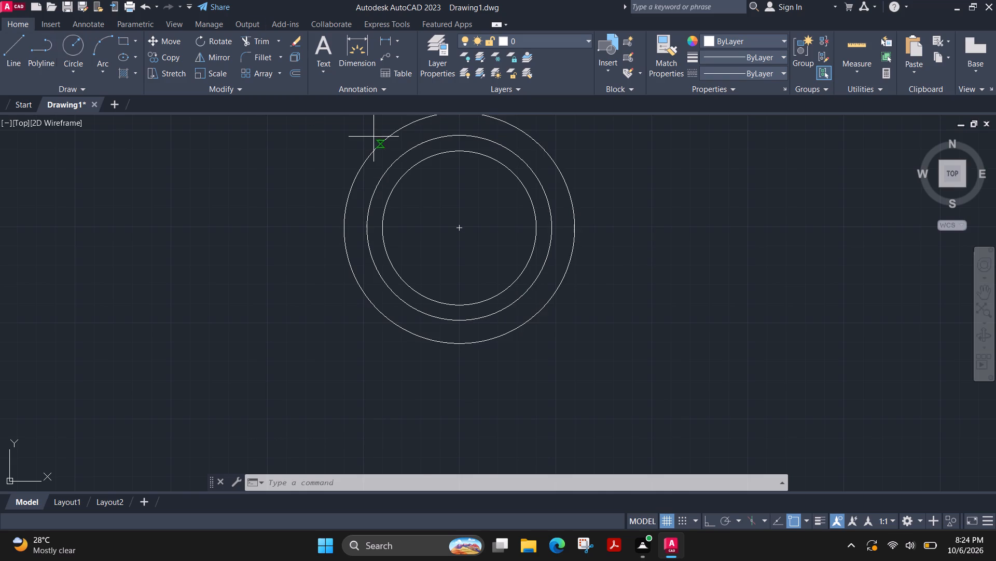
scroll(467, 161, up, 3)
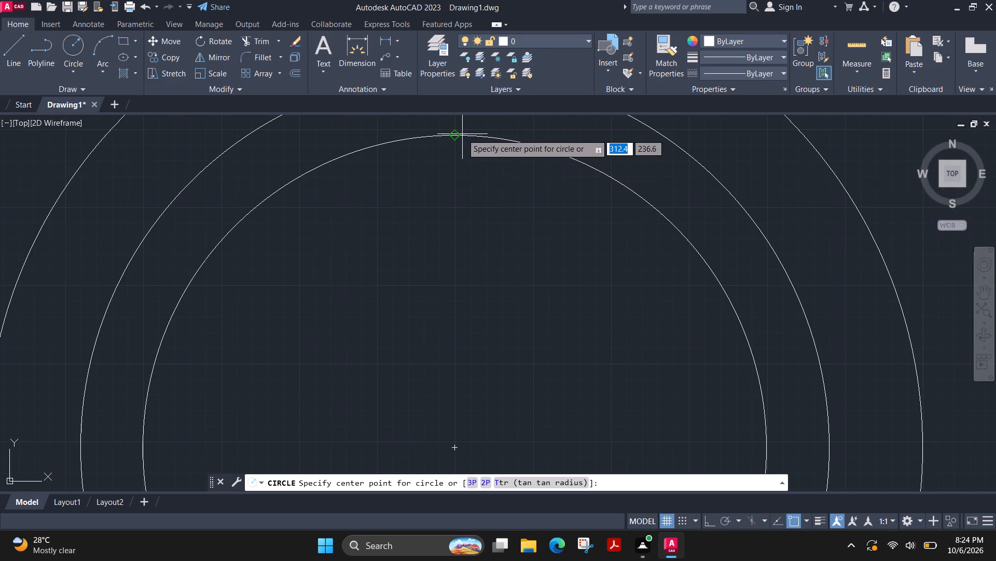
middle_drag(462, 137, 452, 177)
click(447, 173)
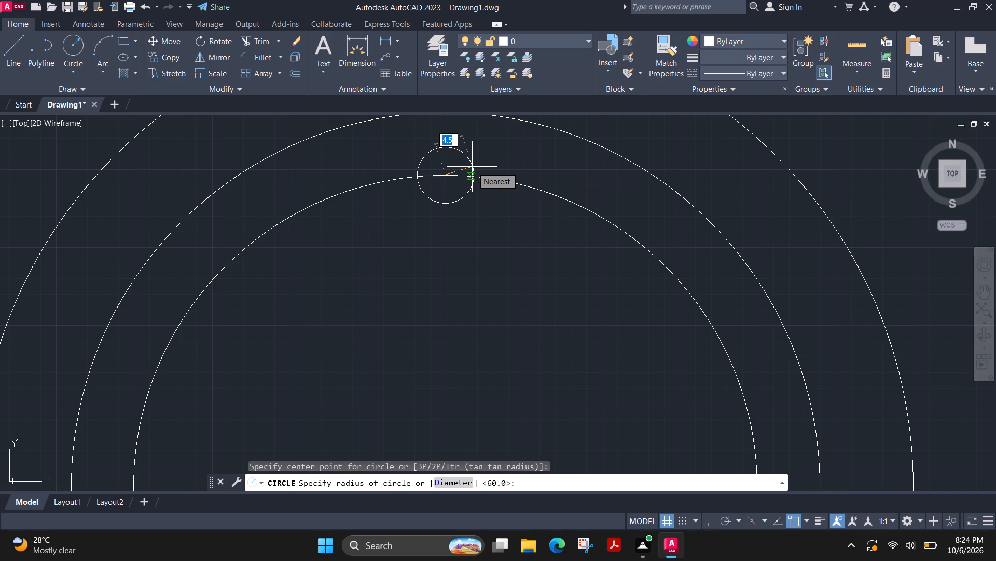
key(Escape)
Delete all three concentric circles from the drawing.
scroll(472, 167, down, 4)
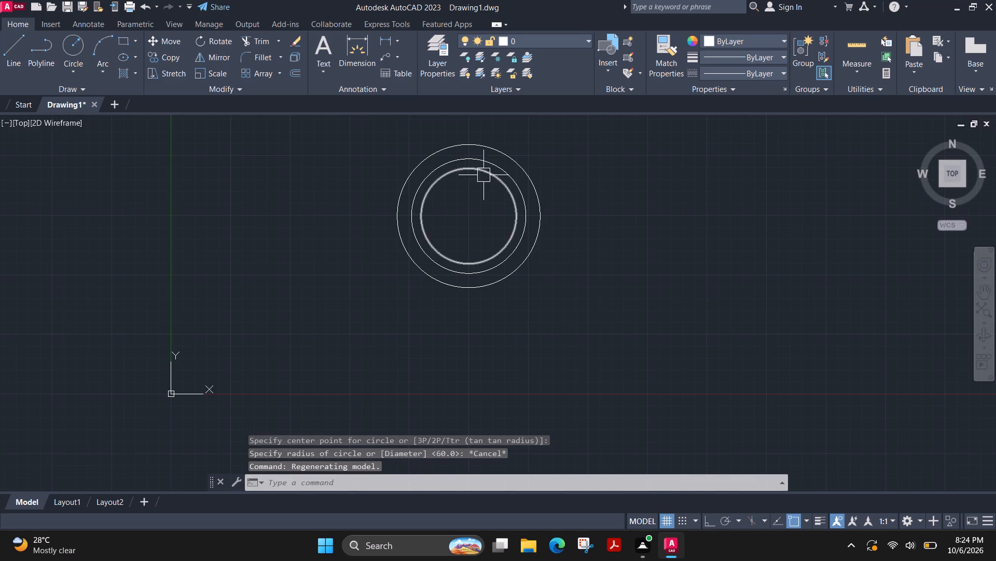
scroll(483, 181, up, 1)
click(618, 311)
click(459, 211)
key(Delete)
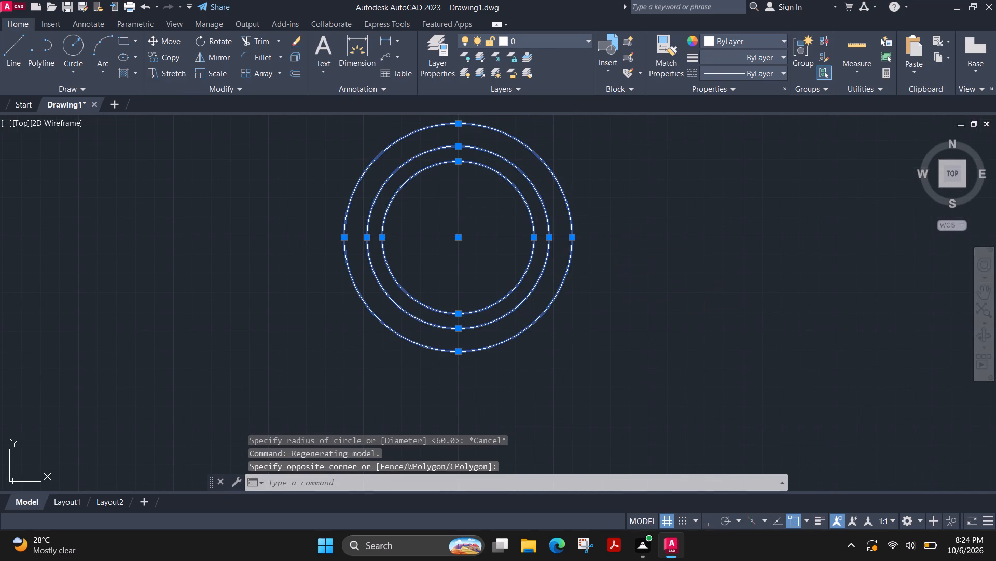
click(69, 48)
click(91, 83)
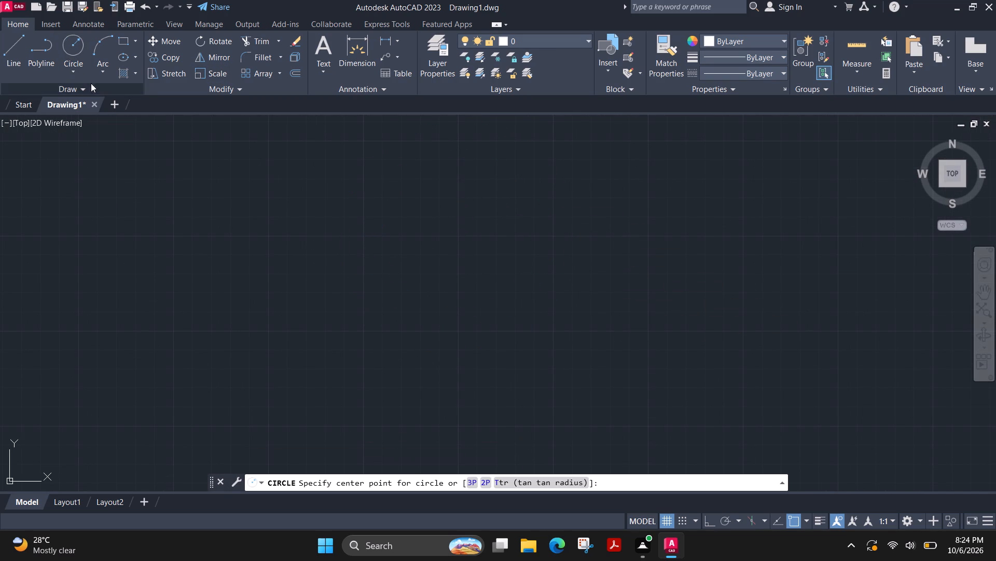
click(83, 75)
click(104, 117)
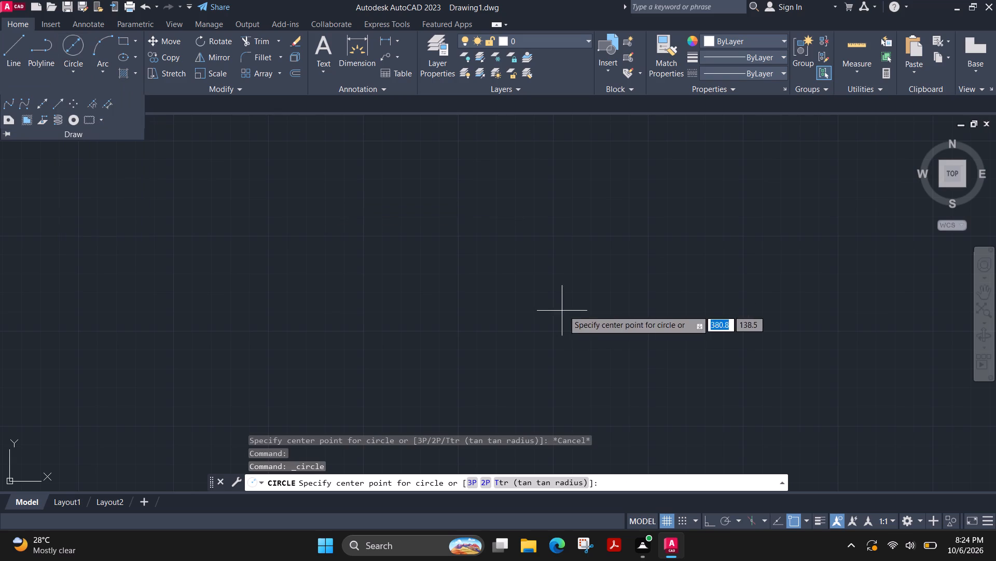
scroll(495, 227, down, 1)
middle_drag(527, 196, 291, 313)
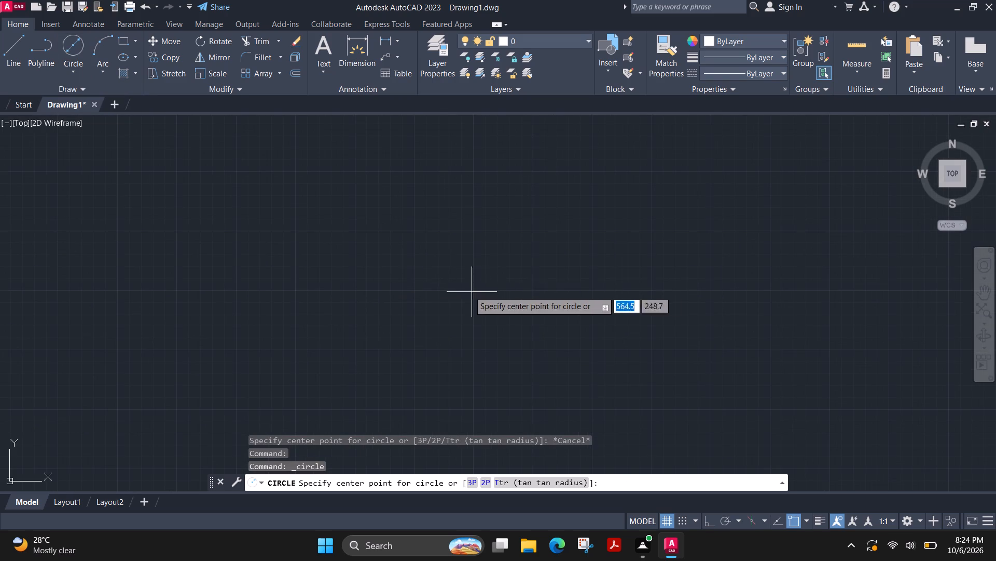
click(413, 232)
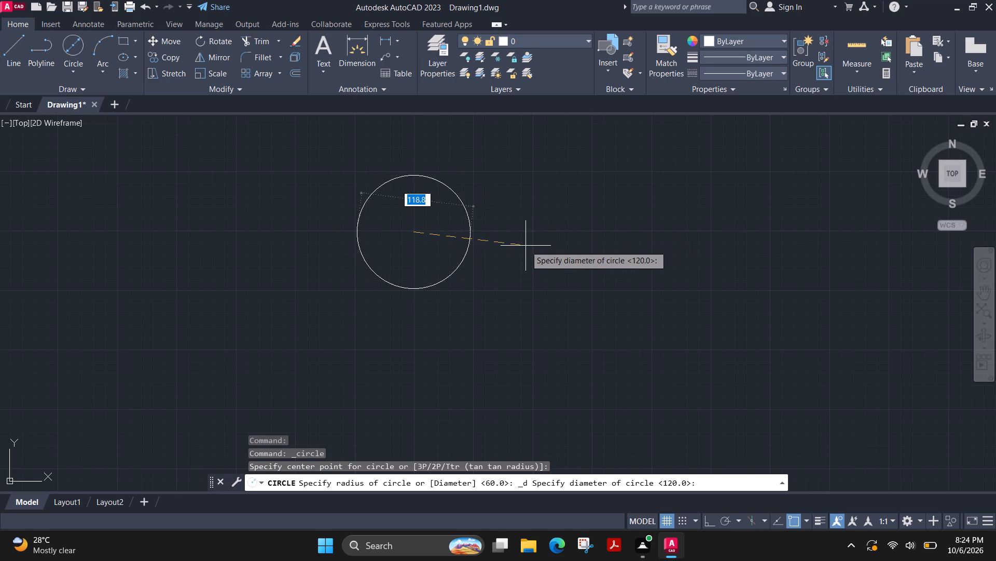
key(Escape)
Draw a 75 mm diameter circle using the Center, Diameter method in the empty drawing area.
scroll(341, 299, down, 2)
scroll(335, 298, up, 1)
scroll(293, 324, up, 1)
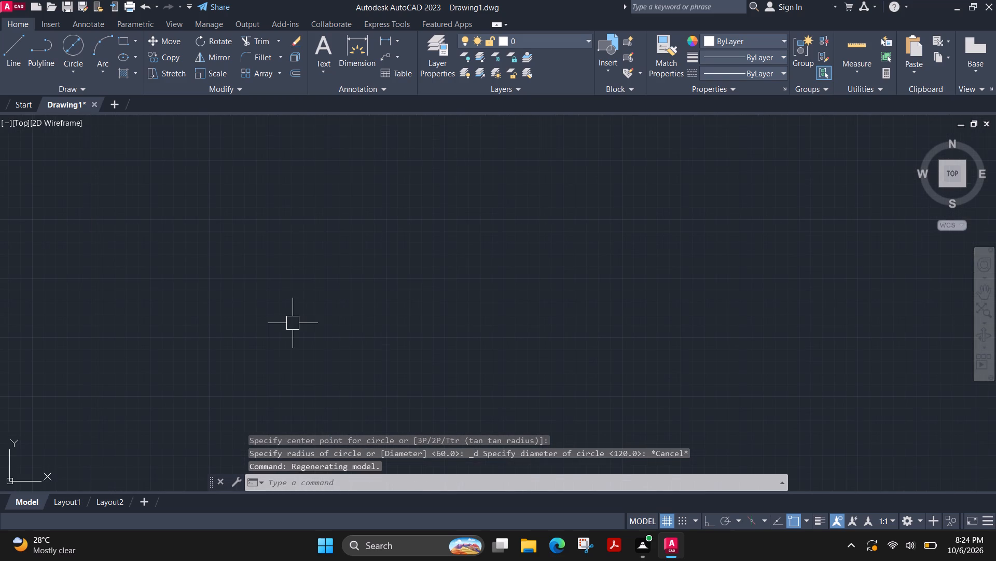
click(77, 45)
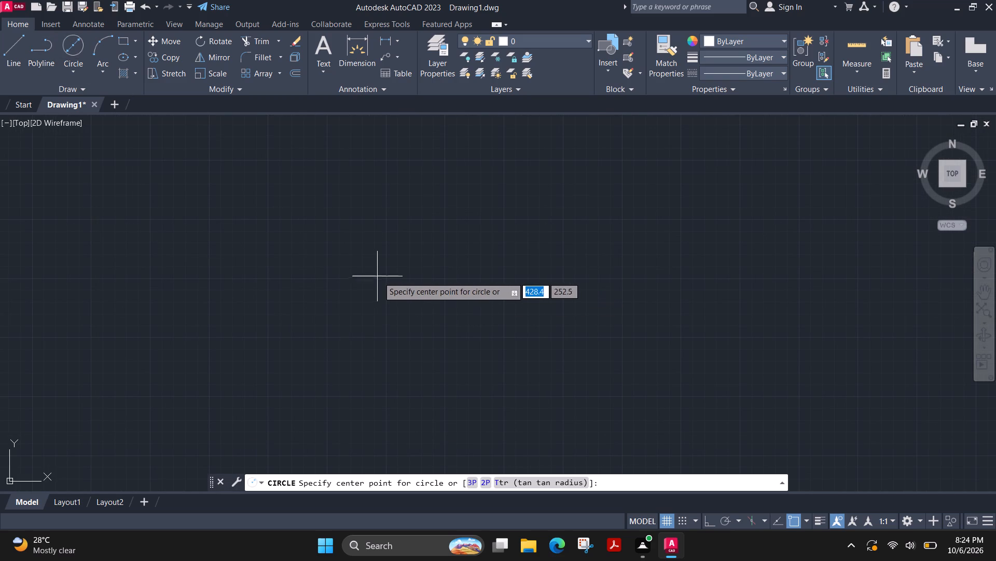
click(387, 277)
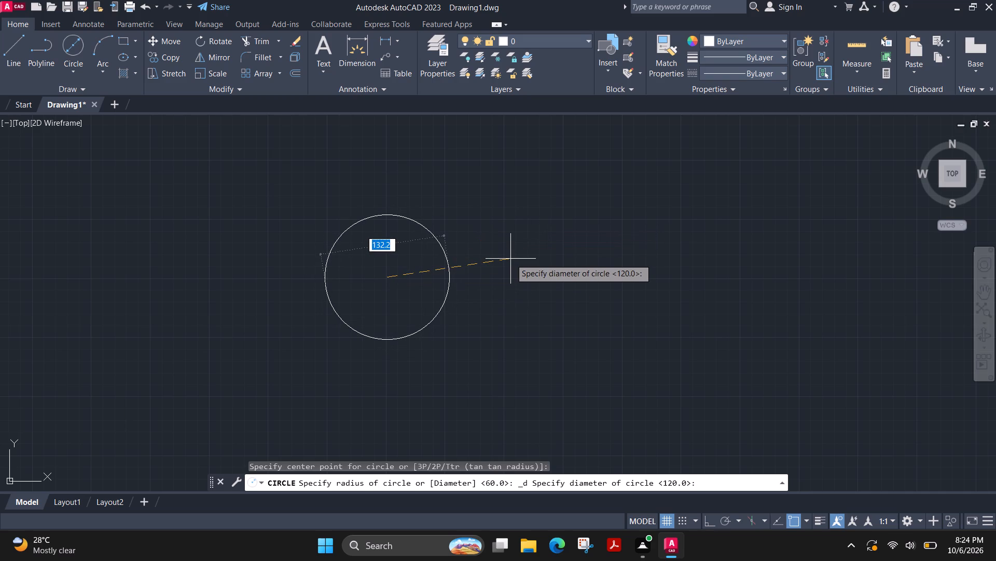
text(75)
key(Return)
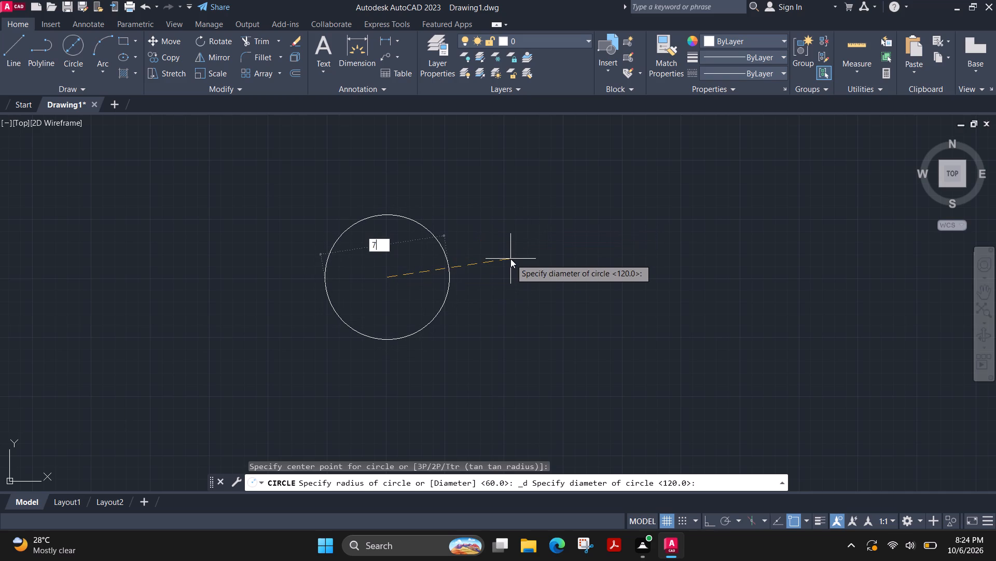
Draw a concentric 50 mm diameter circle from the centre of the 75 mm circle.
scroll(421, 266, down, 2)
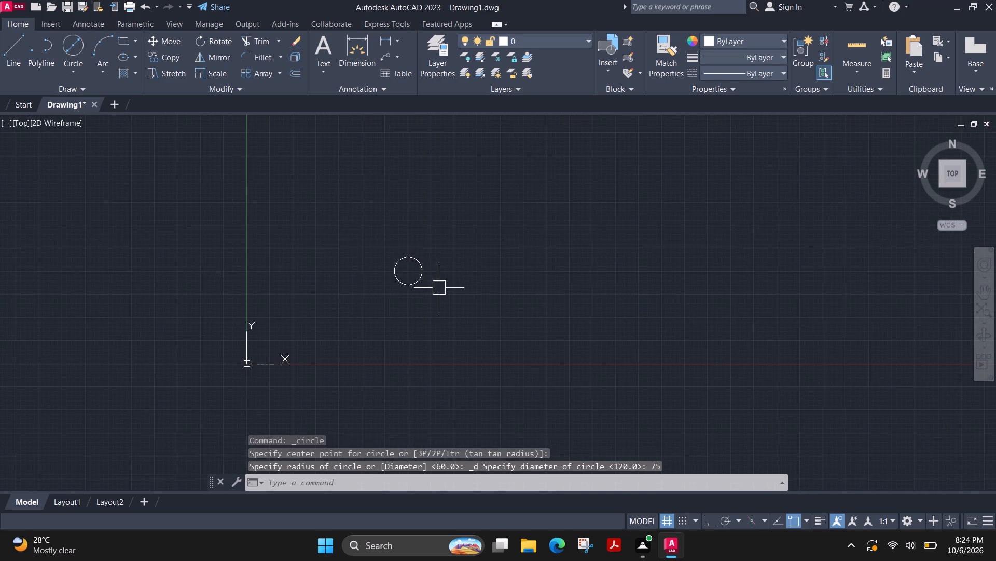
scroll(439, 288, up, 2)
scroll(339, 231, up, 2)
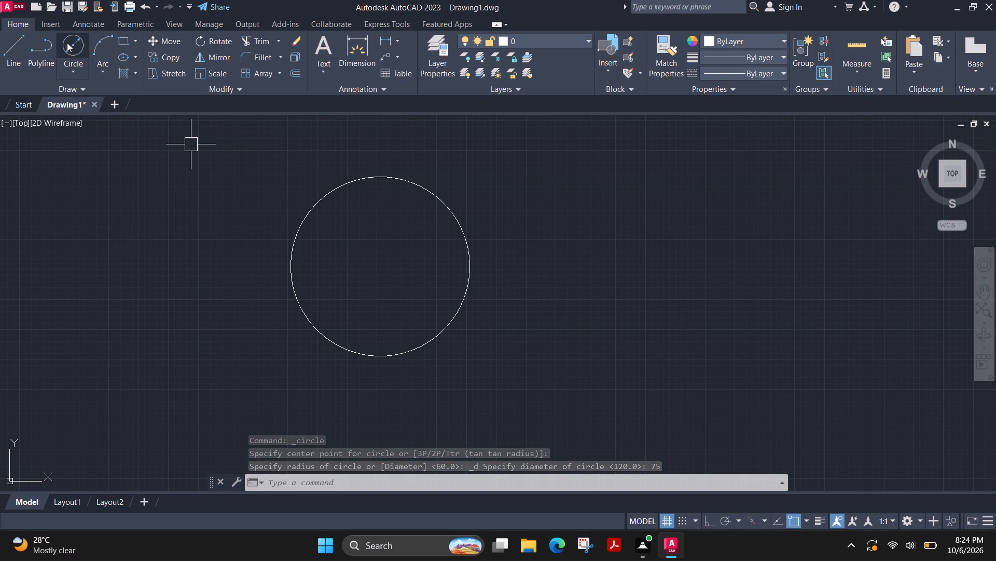
click(67, 43)
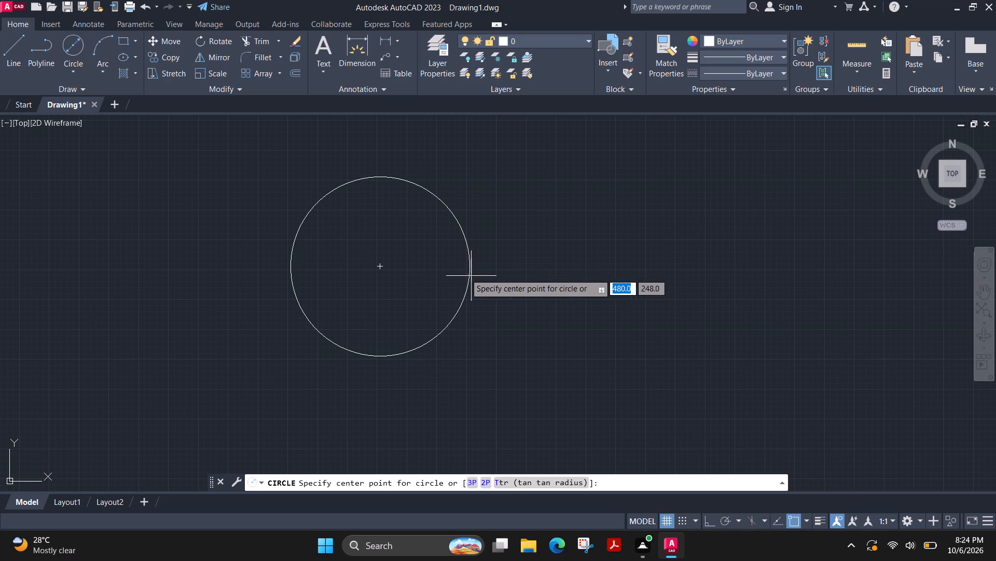
click(380, 268)
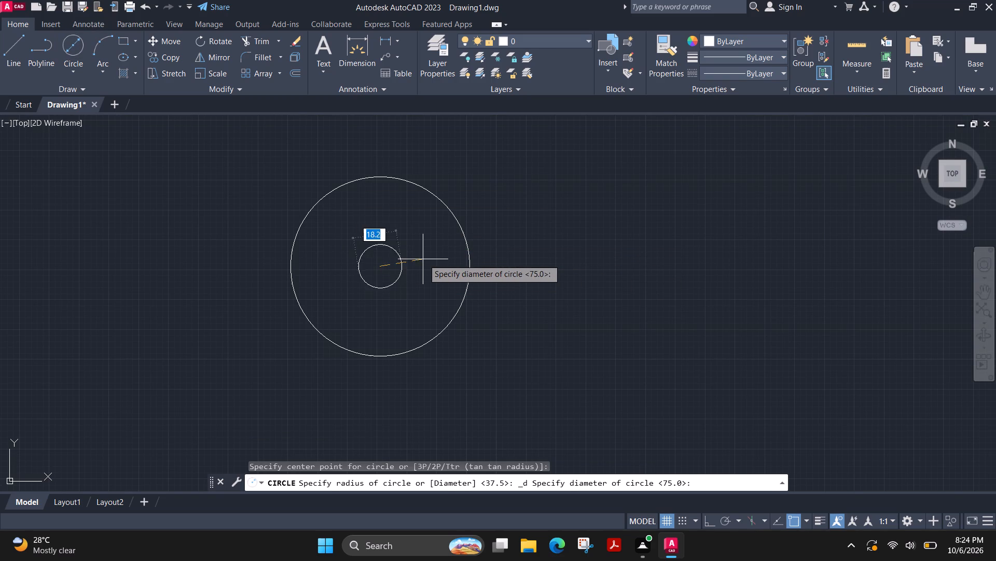
text(50)
key(Return)
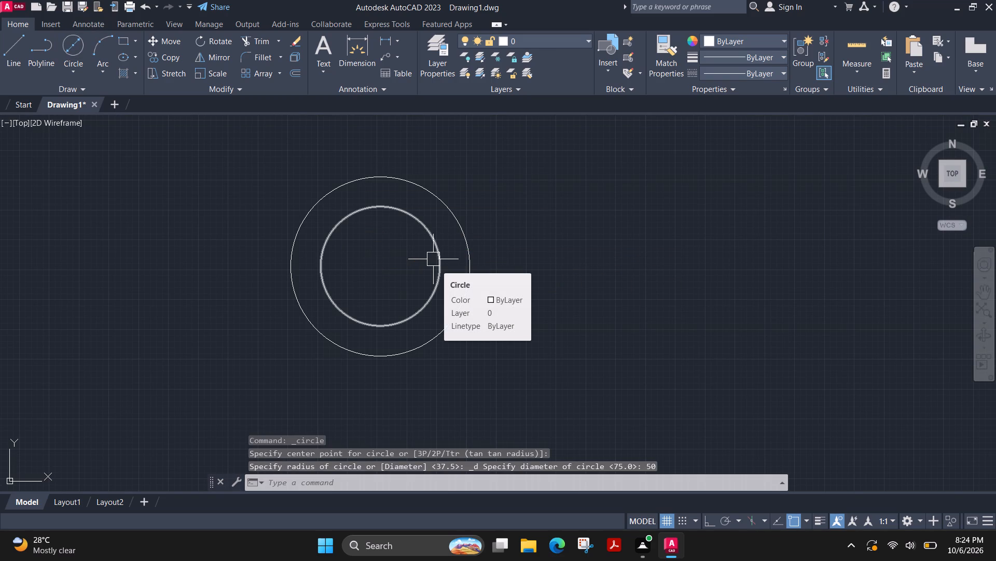
Draw a third concentric circle of 60 mm diameter from the same centre point.
click(76, 37)
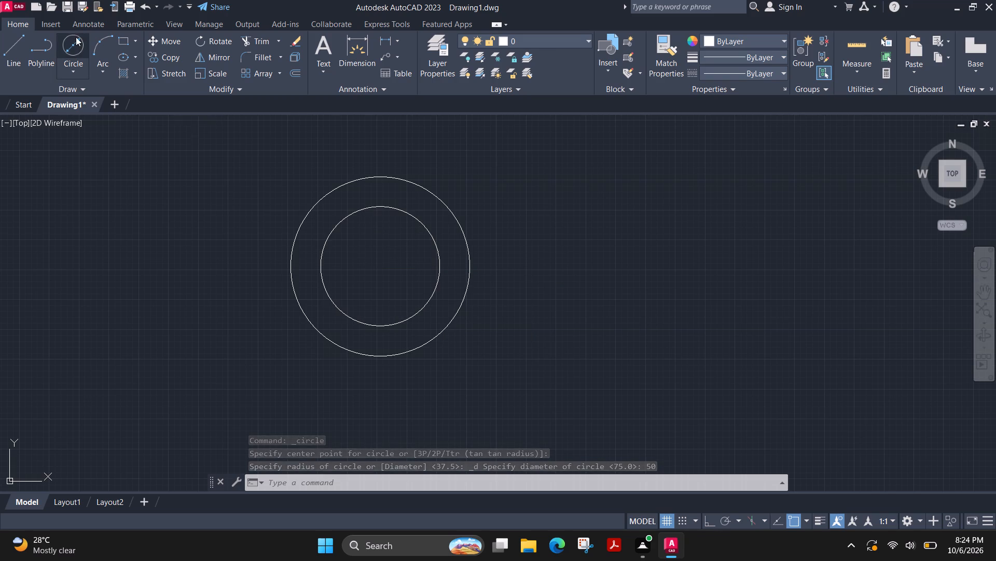
click(382, 266)
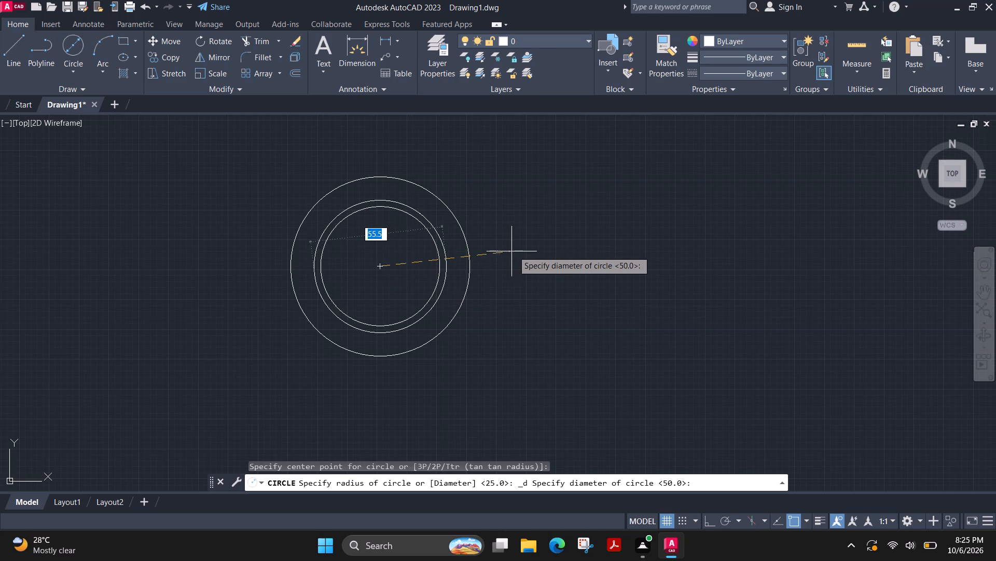
text(60)
key(Return)
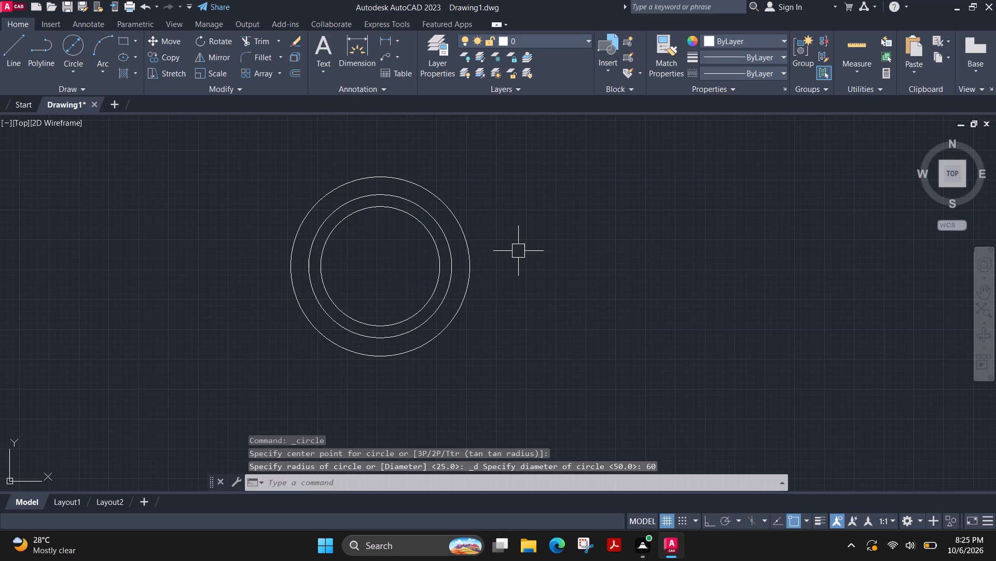
Draw a 6 mm diameter circle centred on the top quadrant of the 50 mm circle.
scroll(407, 236, up, 3)
scroll(391, 234, down, 1)
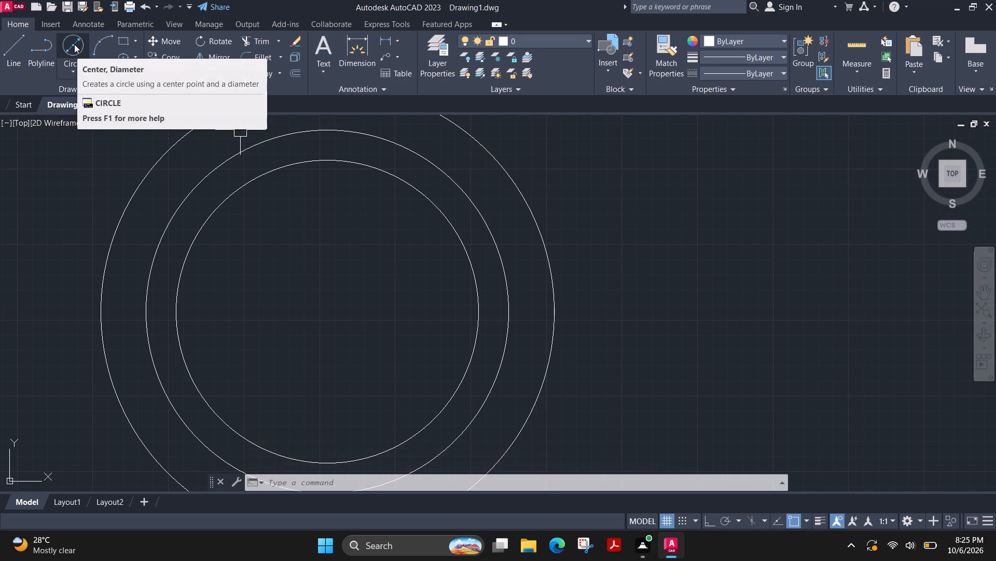
click(74, 44)
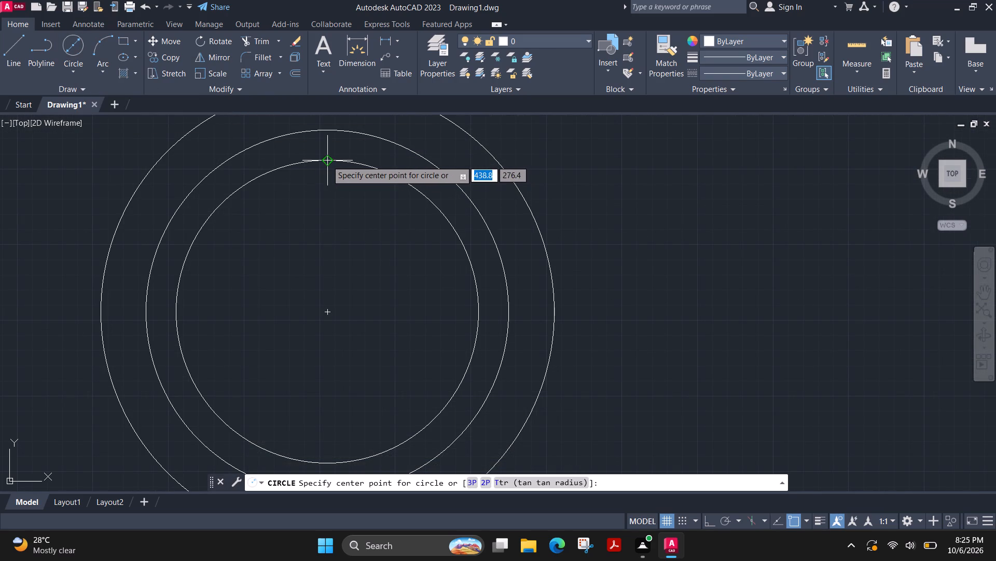
click(325, 161)
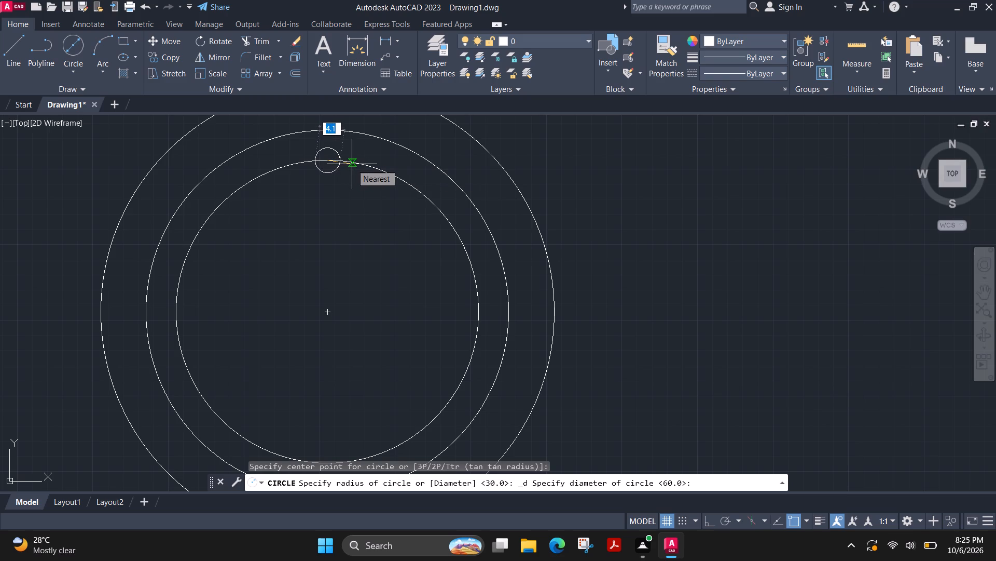
key(6)
key(Return)
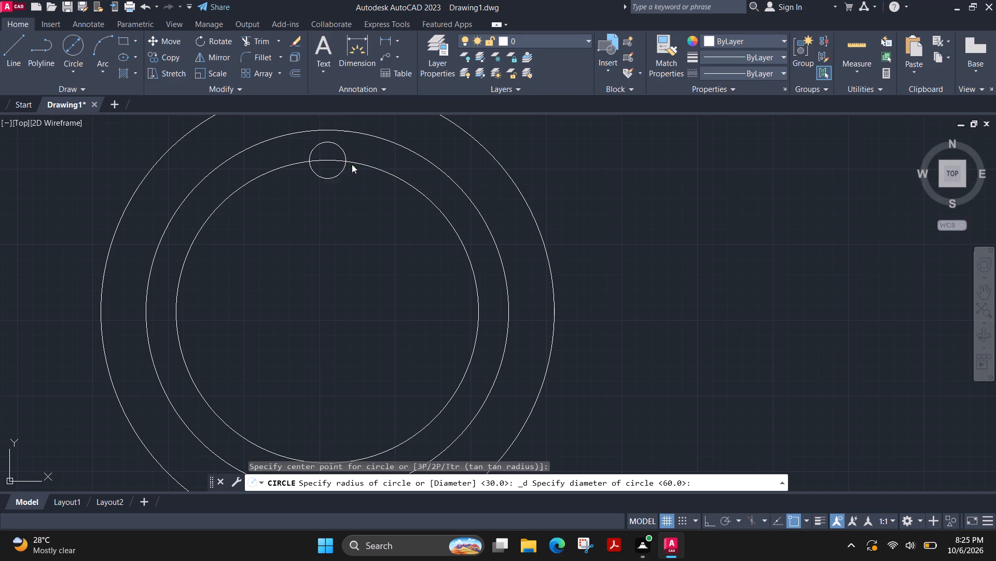
Create a polar array of the 6 mm circle with 3 items around the common centre of the concentric circles.
click(276, 76)
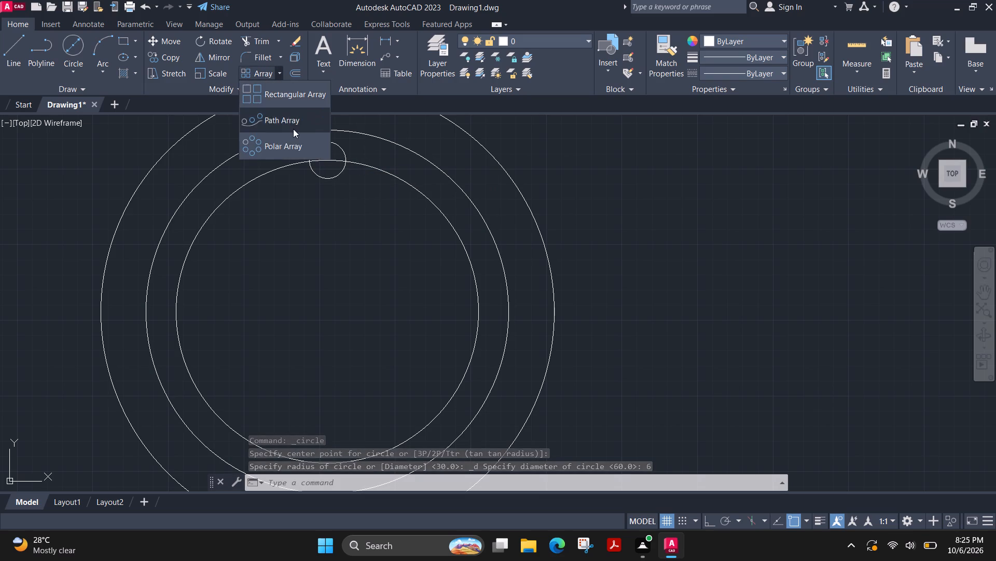
click(299, 146)
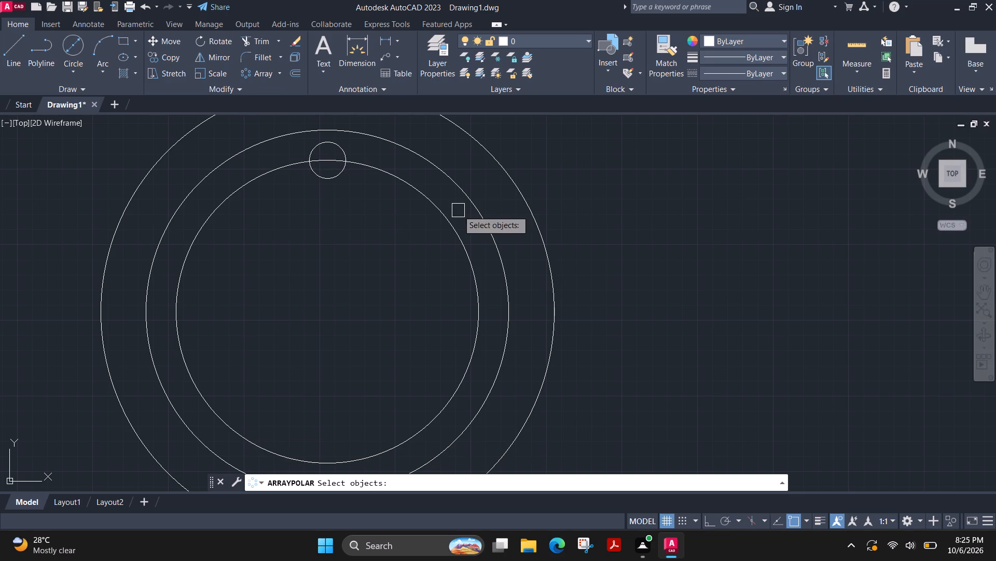
click(342, 153)
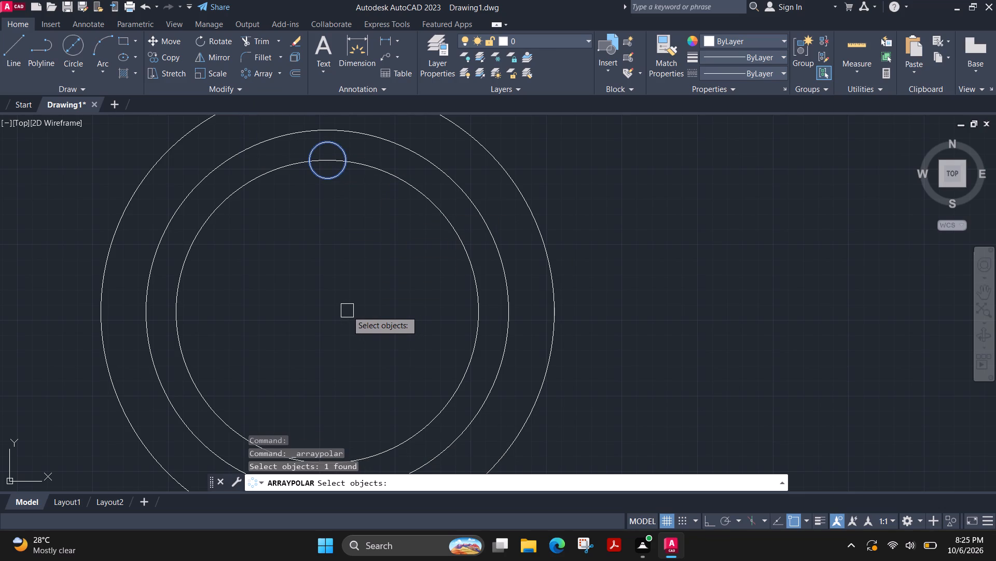
right_click(347, 311)
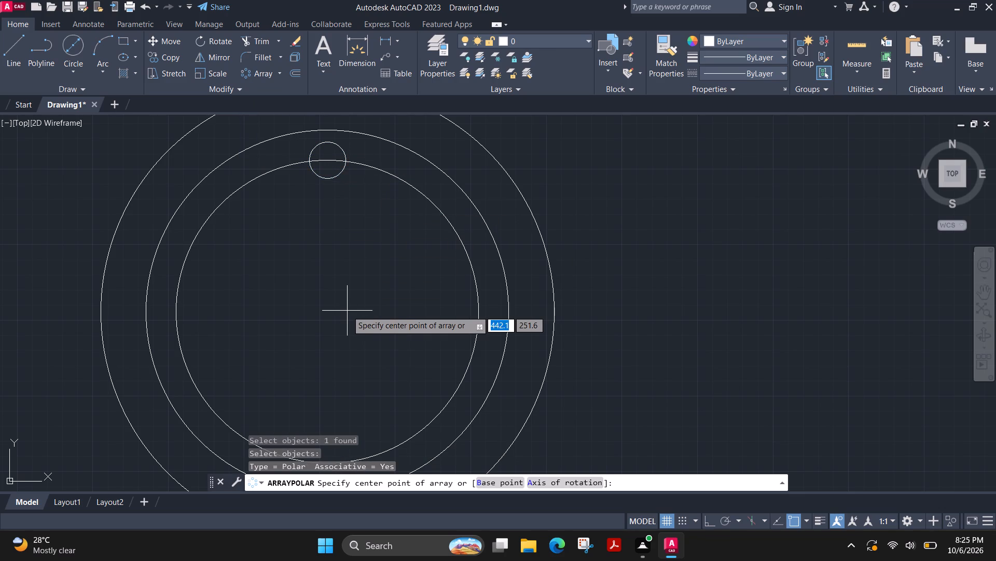
click(327, 312)
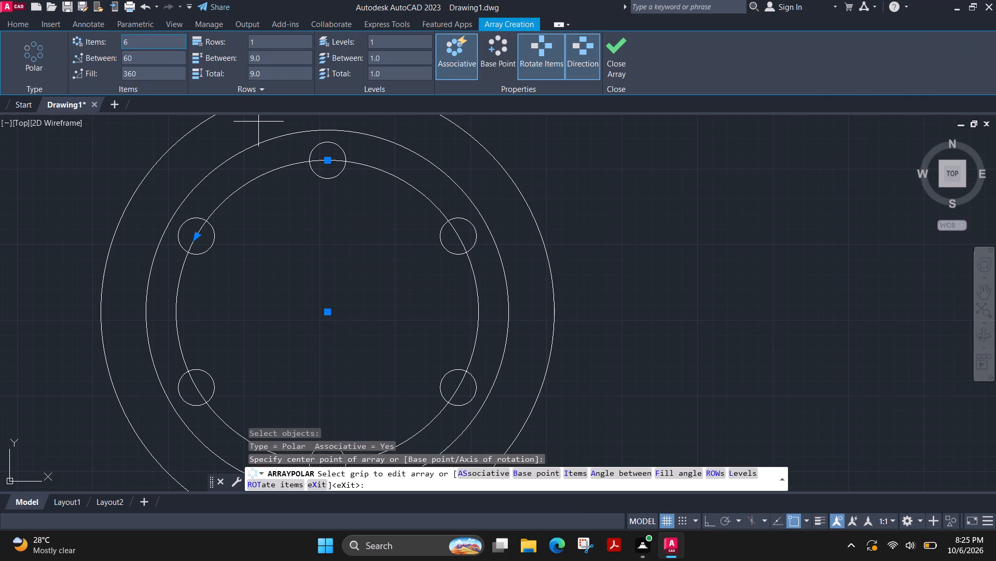
click(157, 44)
key(3)
key(Return)
click(622, 49)
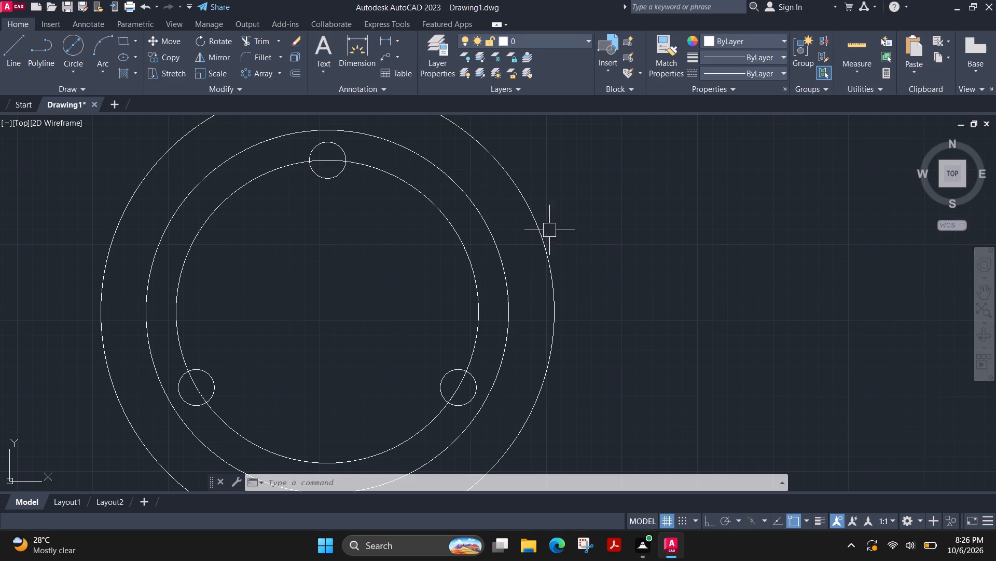
With object snap tracking and ortho on, draw a horizontal line through the common centre, extending past both sides of the outer circle.
click(12, 42)
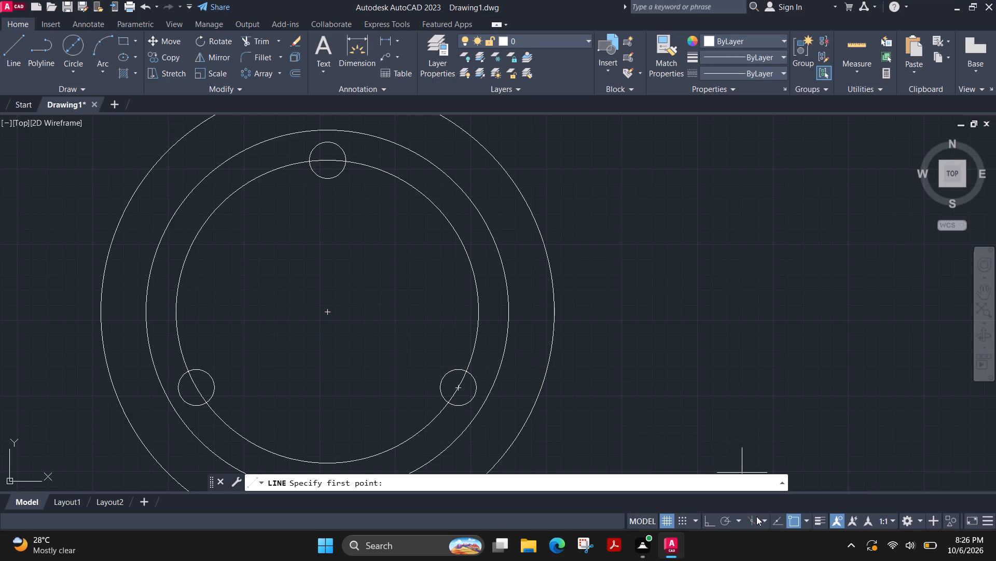
click(783, 525)
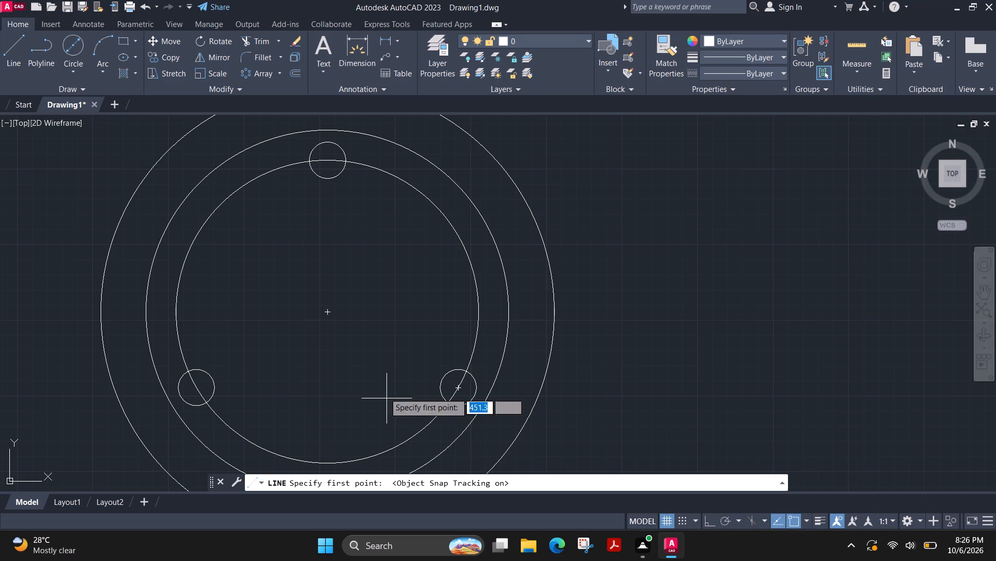
click(56, 309)
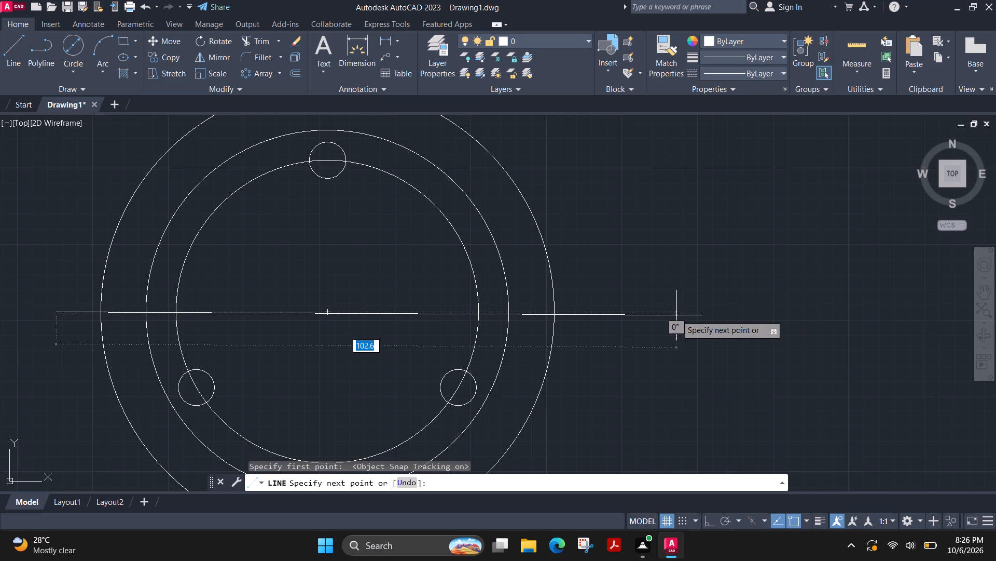
key(F8)
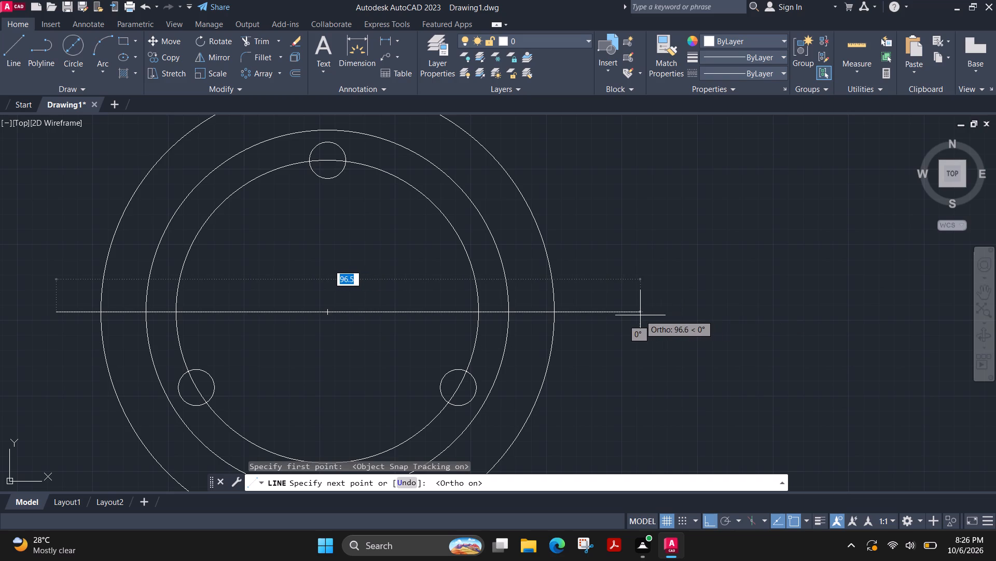
click(603, 312)
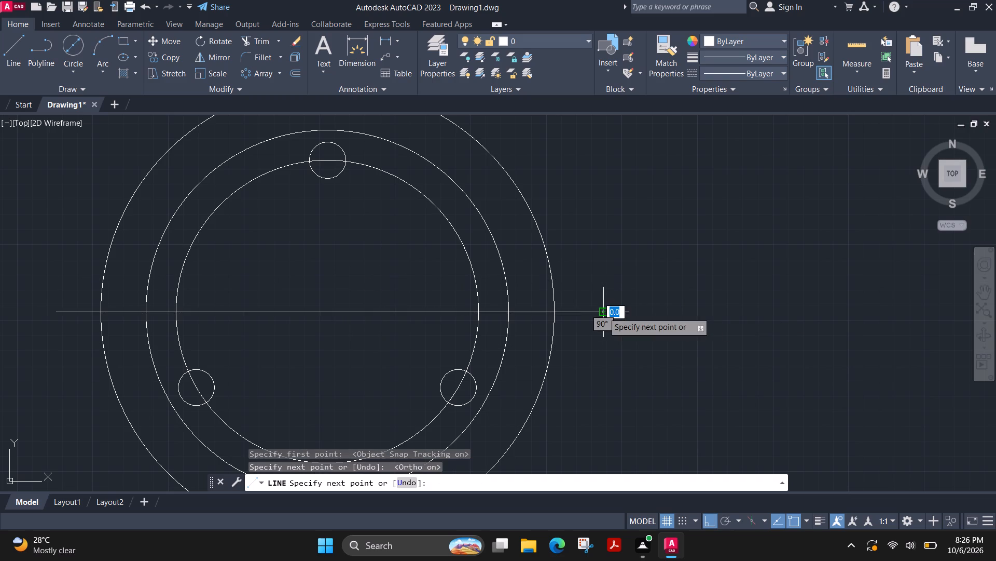
scroll(603, 312, down, 2)
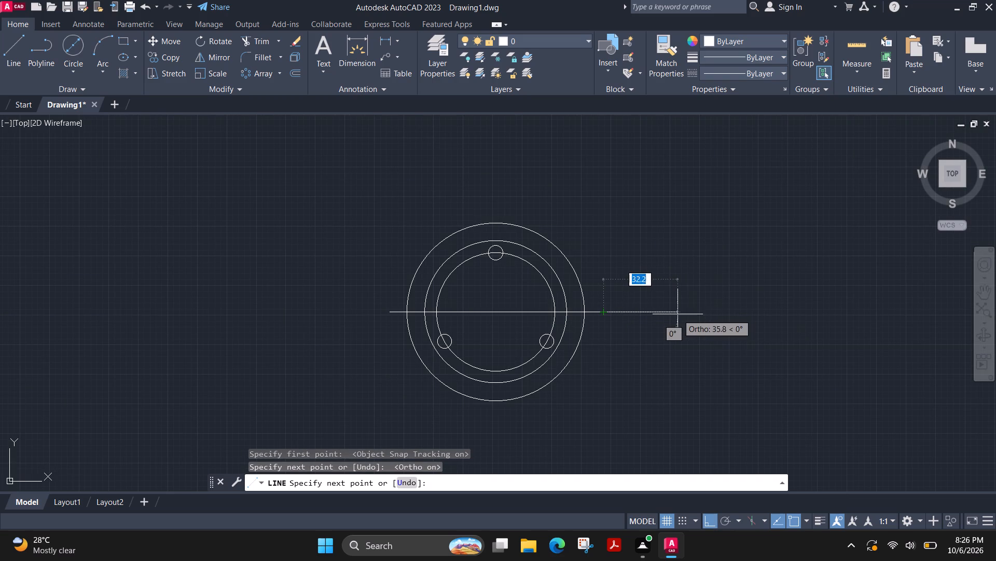
key(Escape)
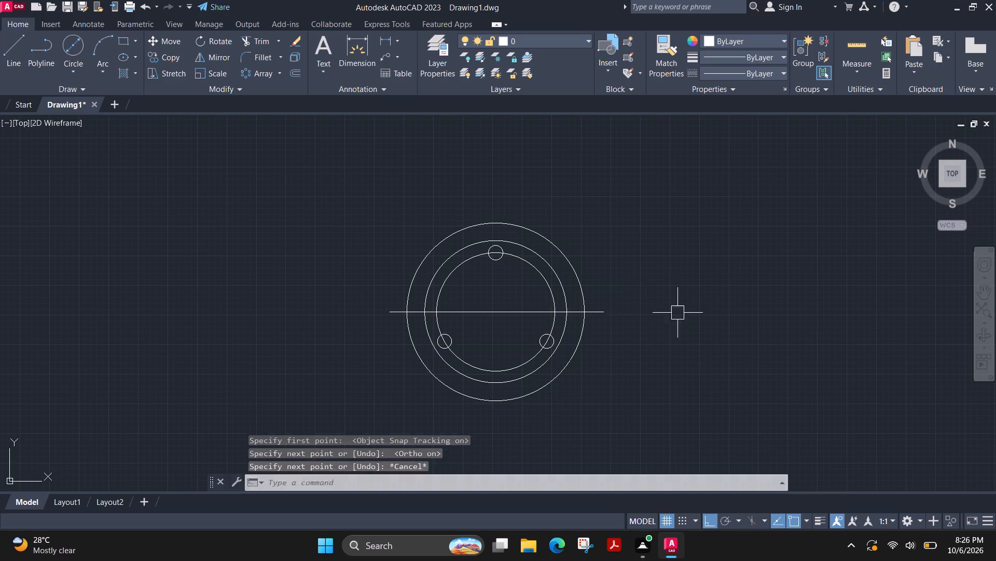
Draw a separate horizontal line collinear with the circles' horizontal centreline, starting about 55 mm beyond its right end.
key(space)
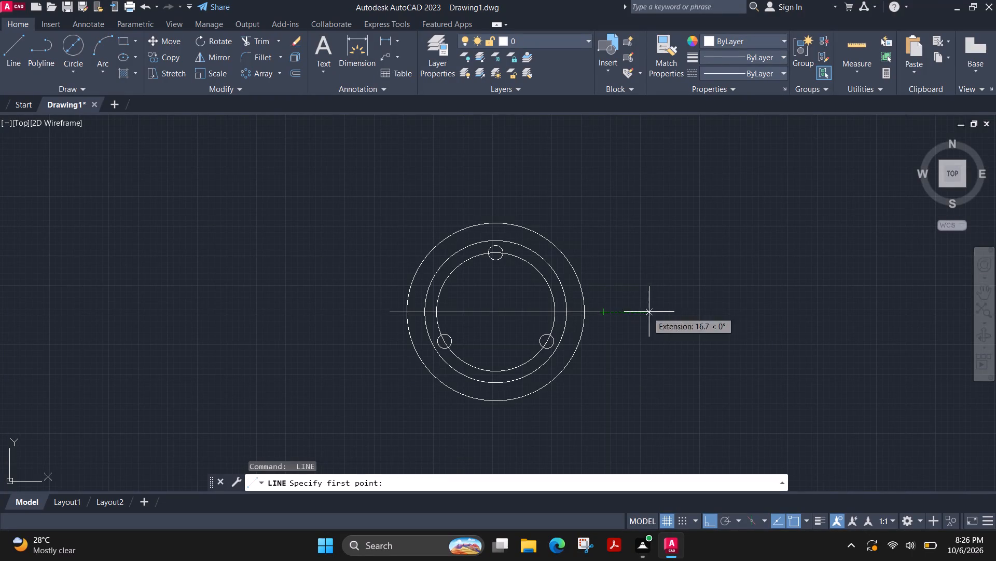
click(734, 311)
middle_drag(908, 304, 774, 308)
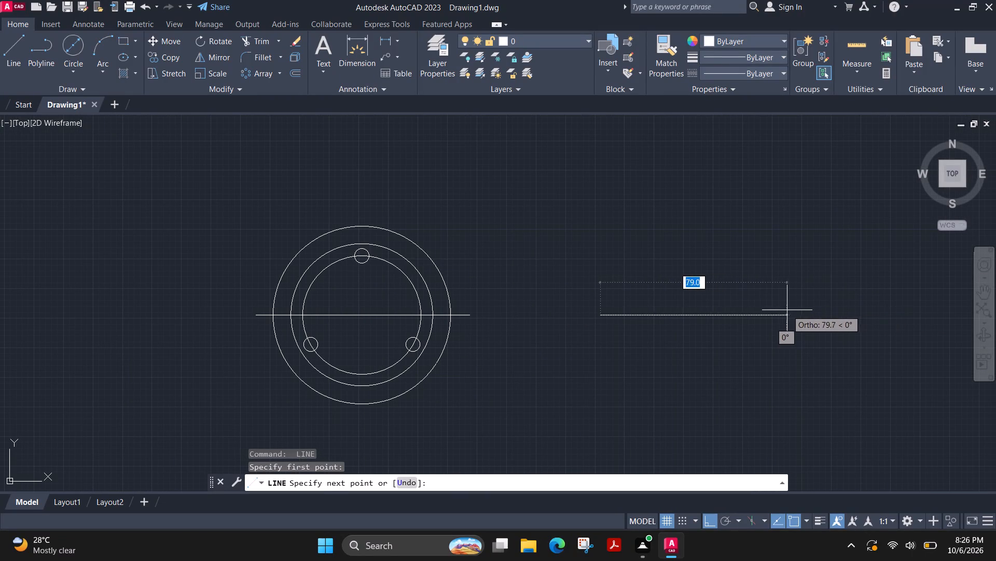
click(746, 316)
key(Escape)
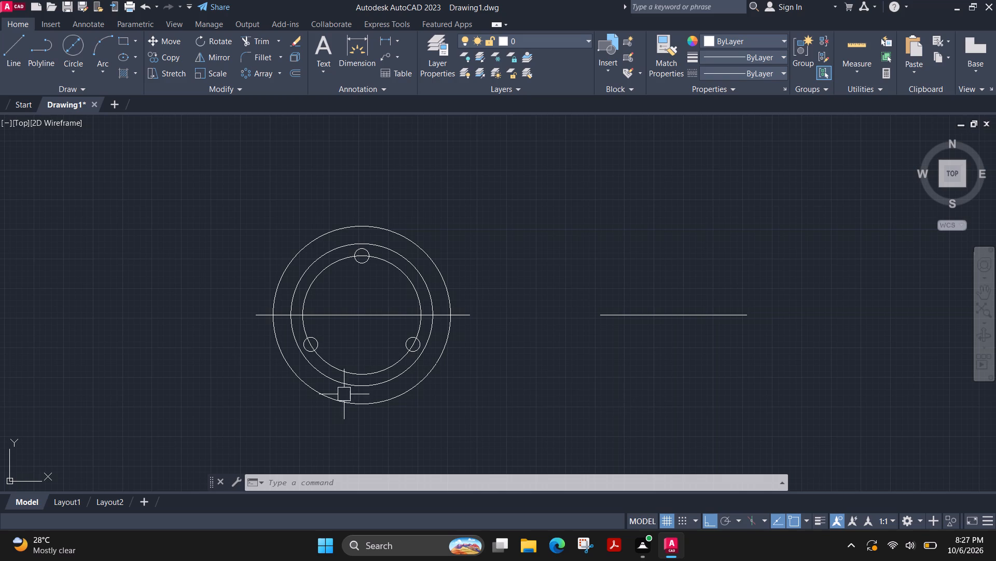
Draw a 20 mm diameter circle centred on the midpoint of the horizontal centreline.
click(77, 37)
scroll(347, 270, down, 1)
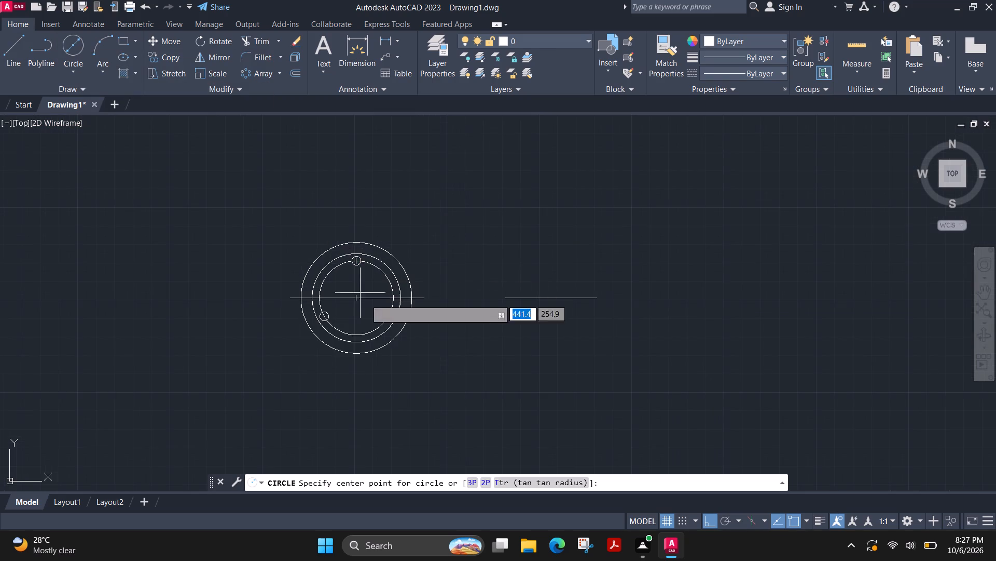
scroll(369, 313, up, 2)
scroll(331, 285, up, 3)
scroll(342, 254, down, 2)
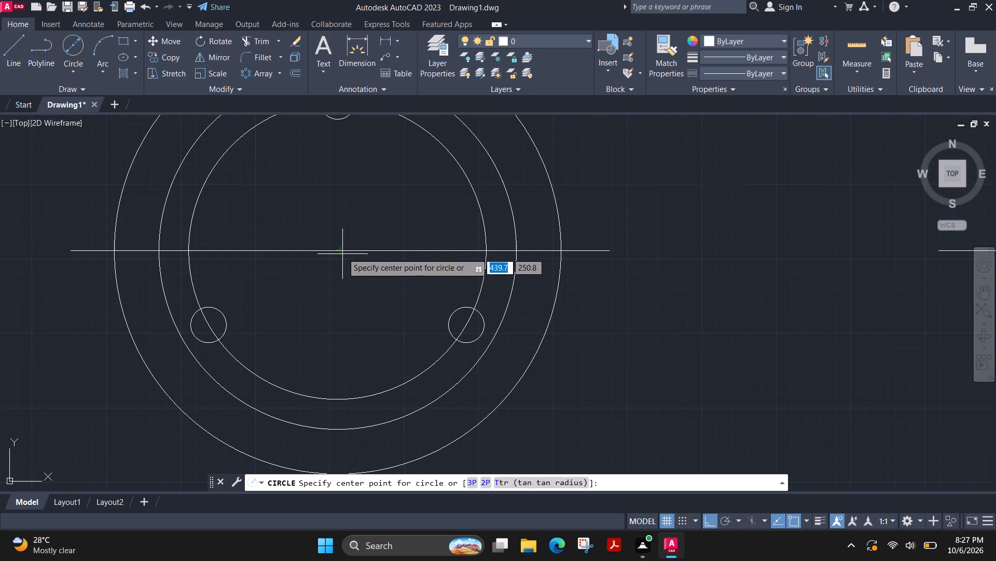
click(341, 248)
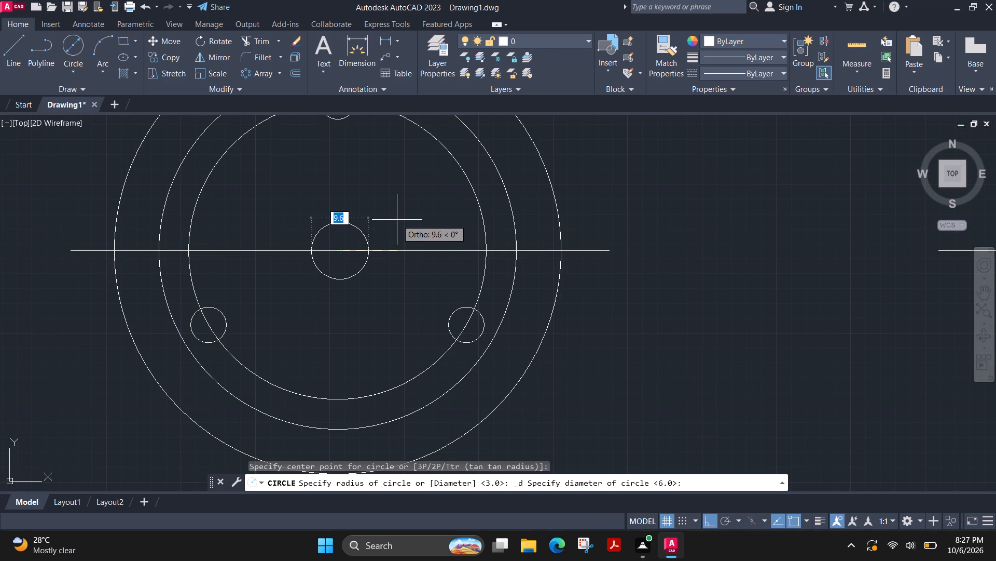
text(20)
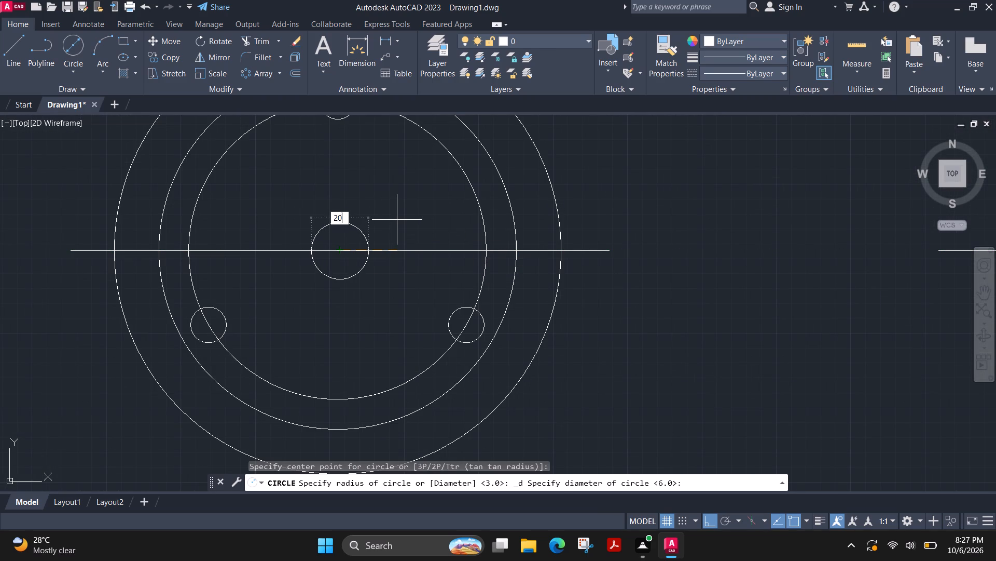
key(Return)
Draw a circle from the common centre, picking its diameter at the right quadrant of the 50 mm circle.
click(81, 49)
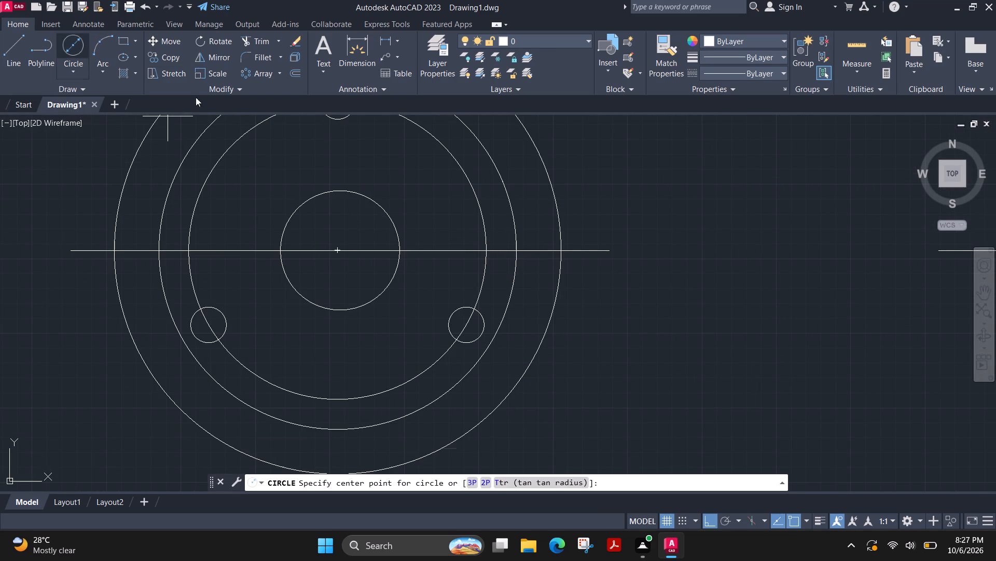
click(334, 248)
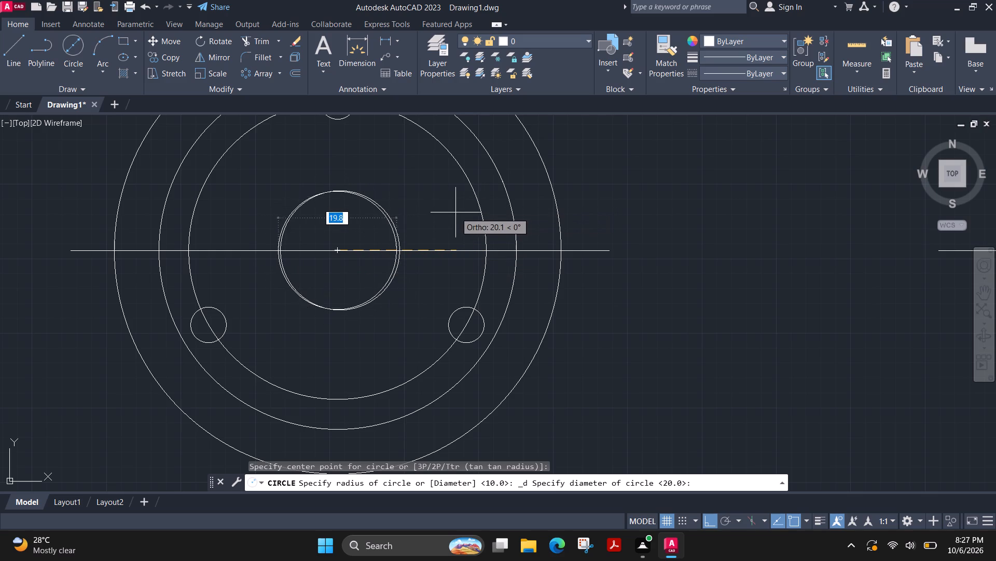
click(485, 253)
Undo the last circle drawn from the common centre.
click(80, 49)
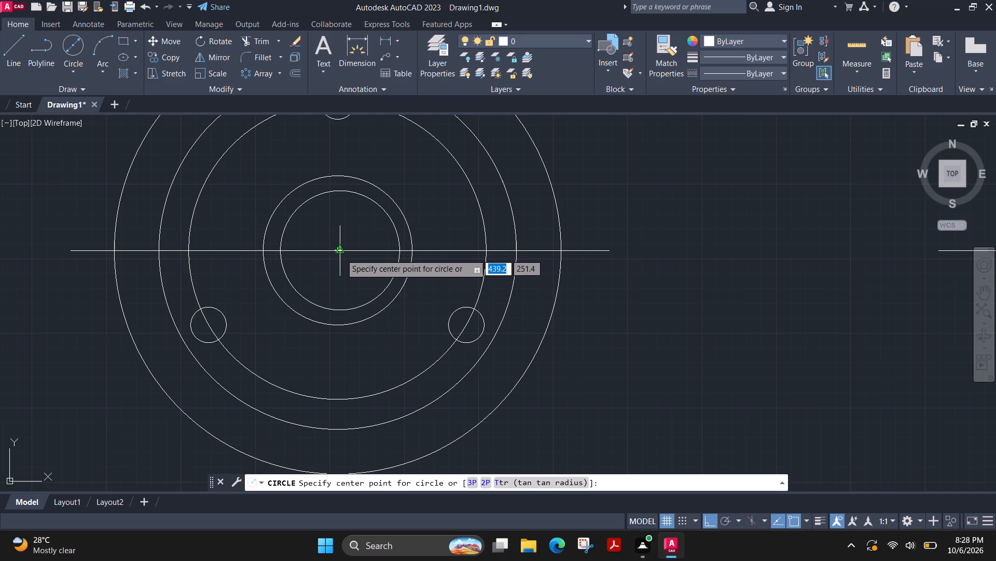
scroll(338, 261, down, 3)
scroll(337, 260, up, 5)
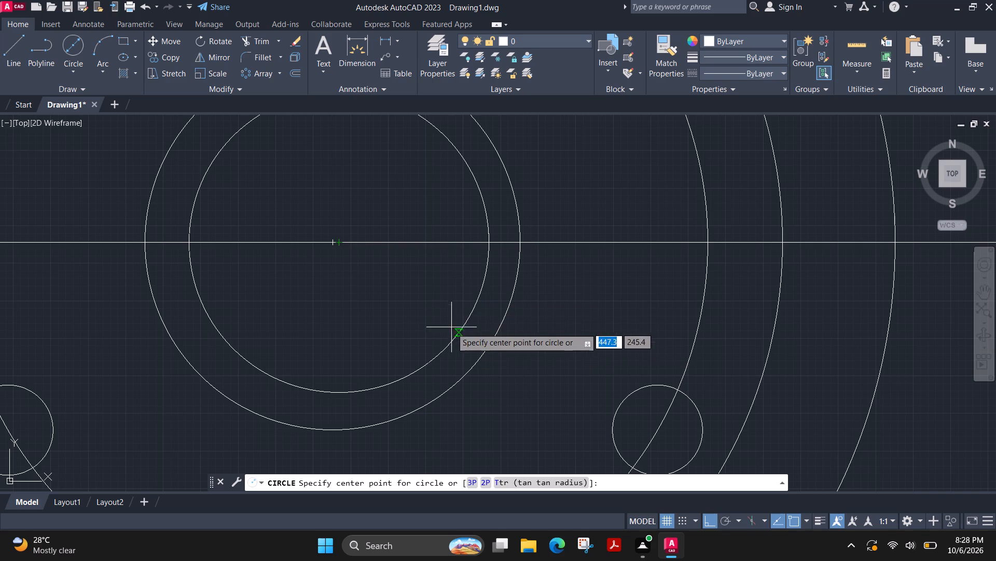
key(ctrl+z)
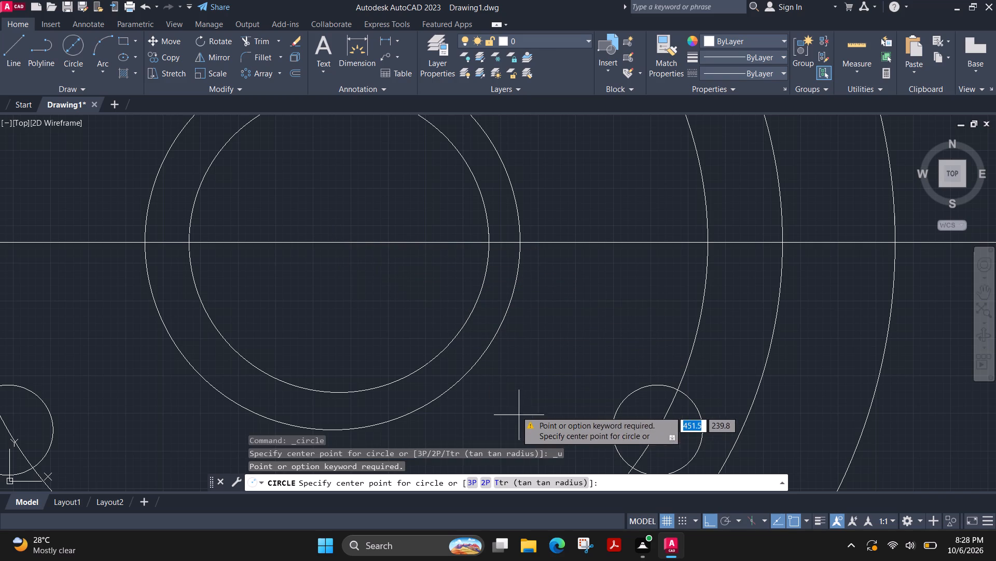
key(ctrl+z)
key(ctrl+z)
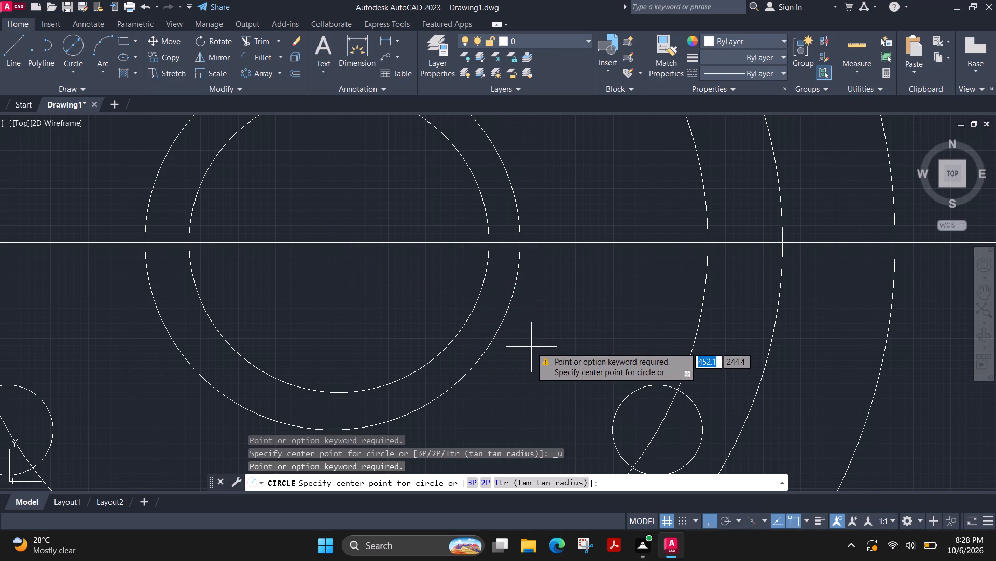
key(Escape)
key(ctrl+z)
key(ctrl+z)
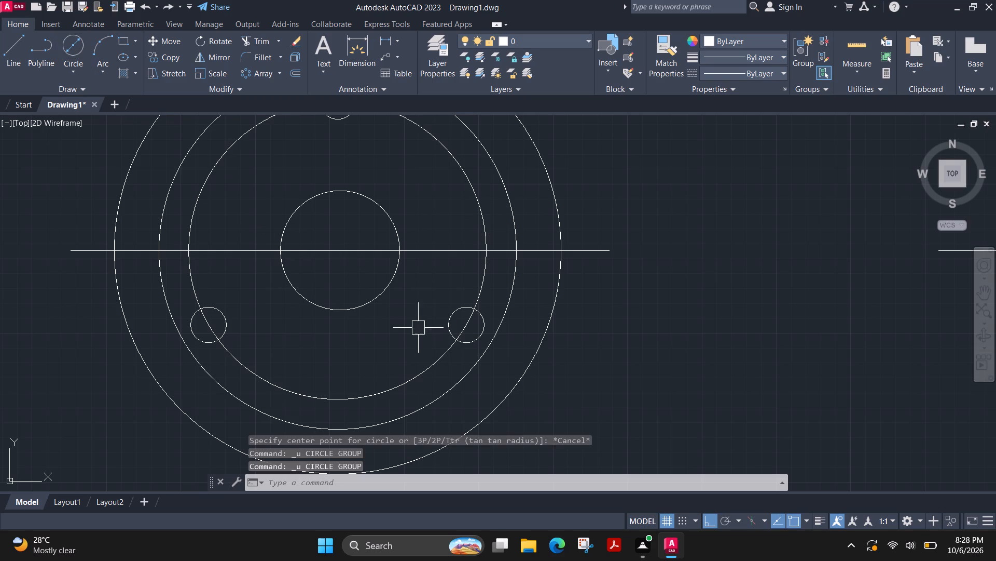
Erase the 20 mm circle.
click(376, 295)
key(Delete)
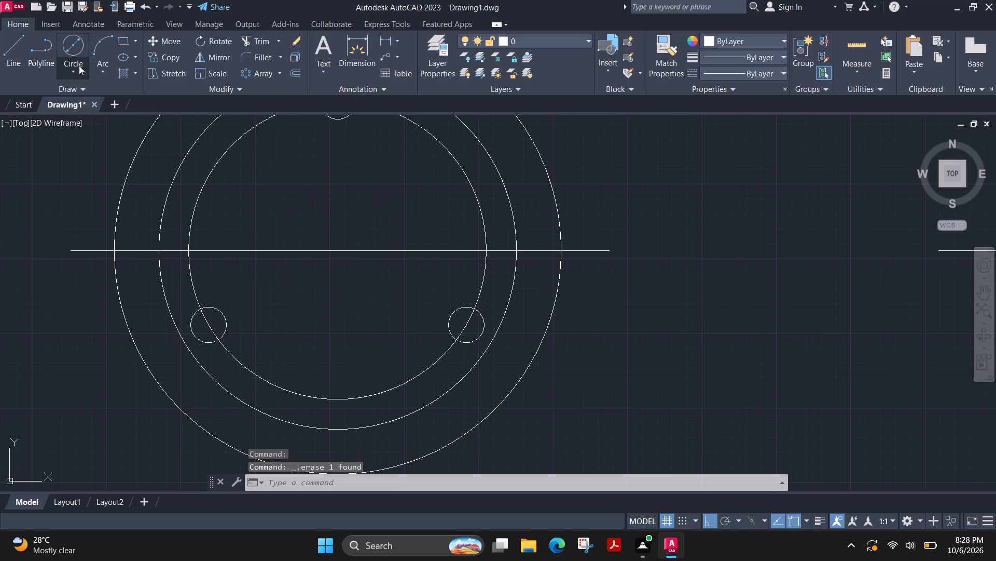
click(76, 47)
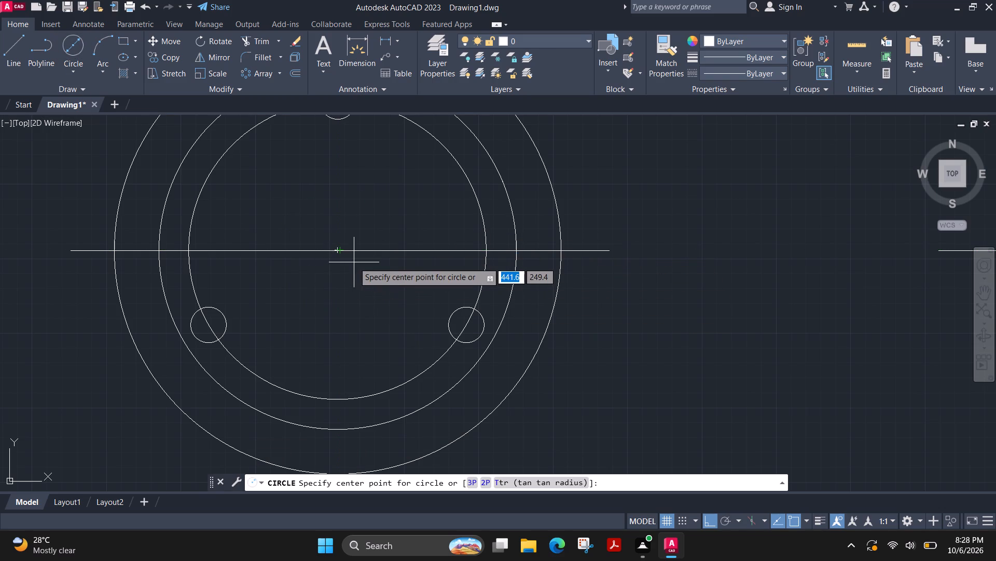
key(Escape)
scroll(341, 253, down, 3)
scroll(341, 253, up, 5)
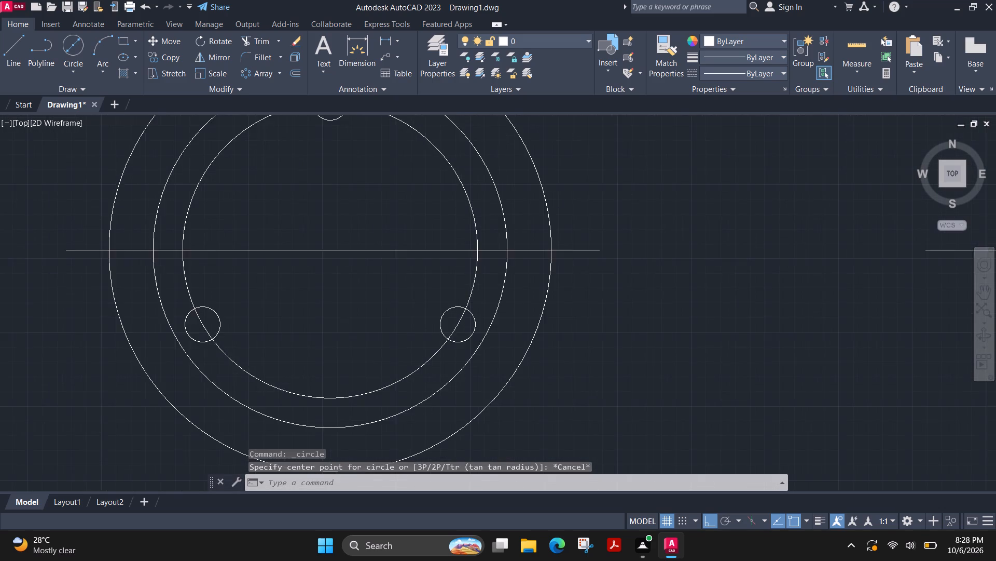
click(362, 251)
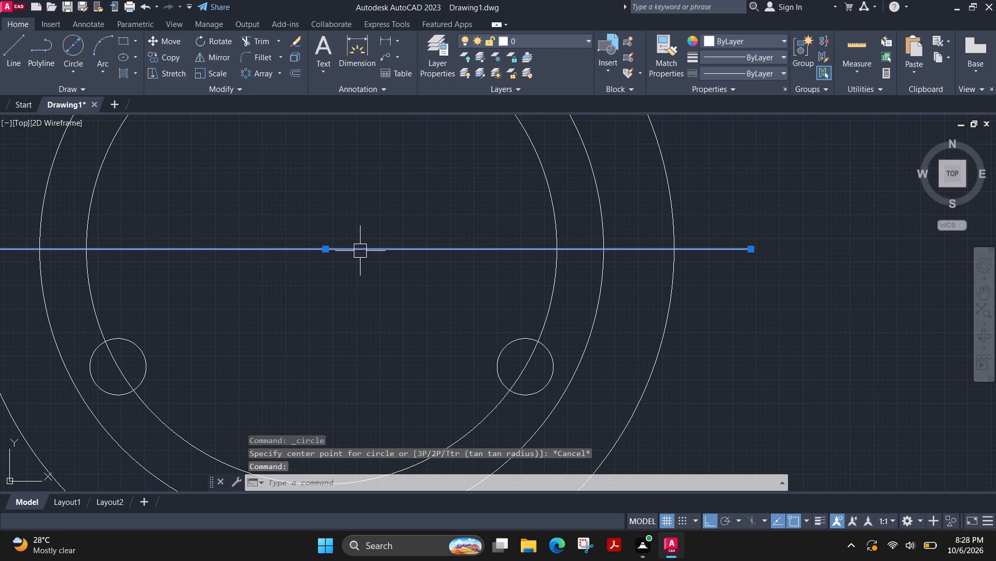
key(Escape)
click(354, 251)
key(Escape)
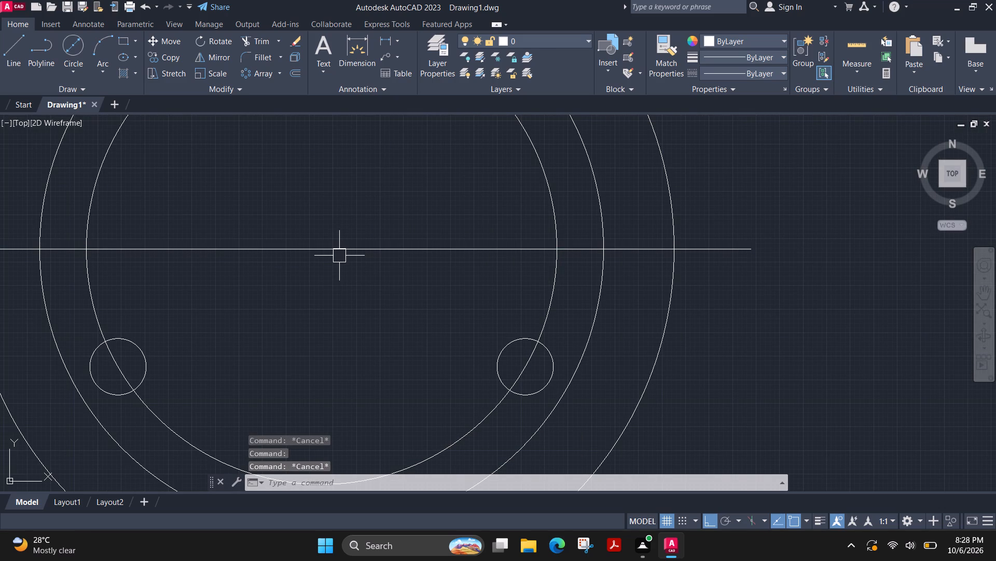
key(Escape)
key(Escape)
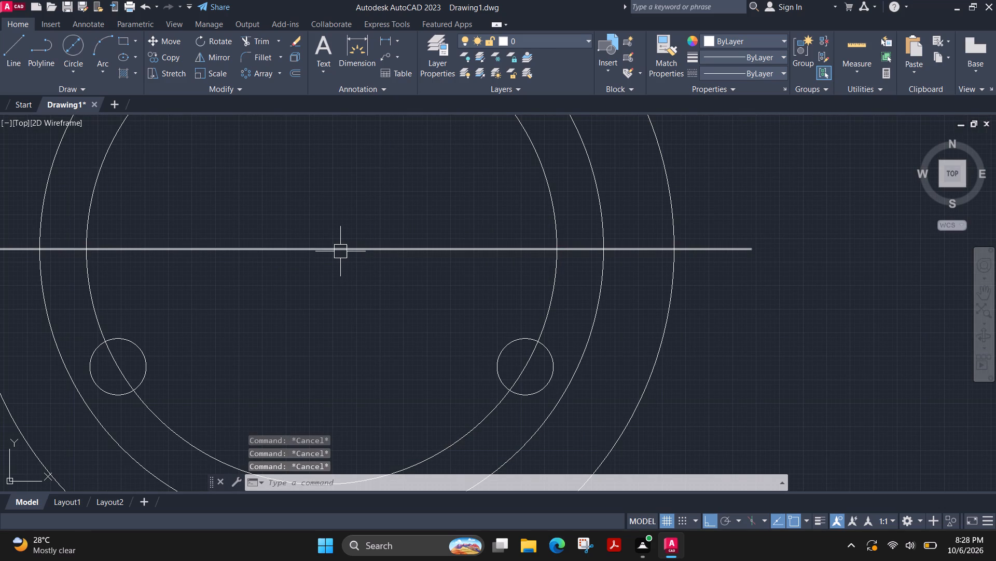
Load the ACAD_ISO08W100 long-dash short-dash linetype into the drawing.
scroll(461, 249, down, 1)
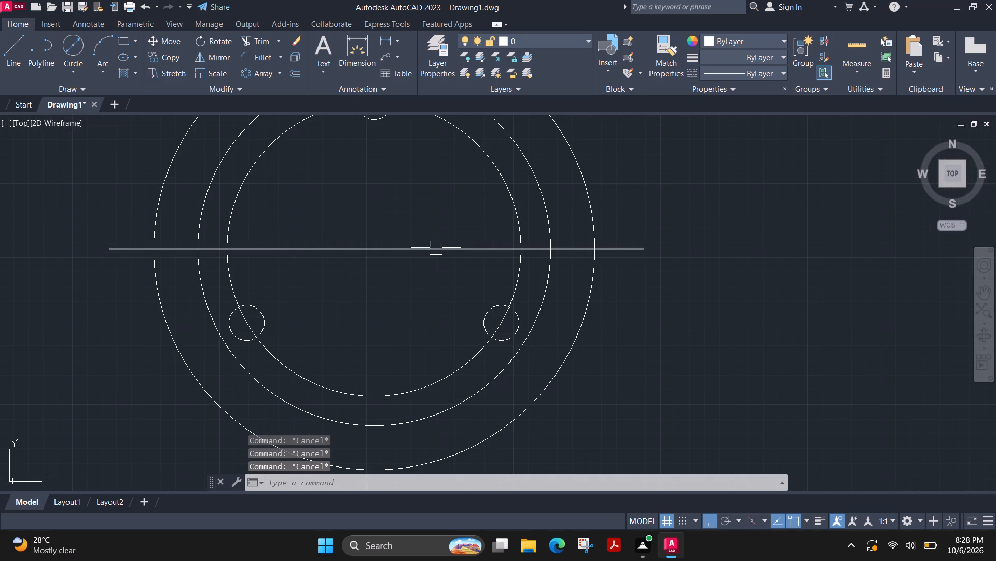
click(436, 248)
click(738, 73)
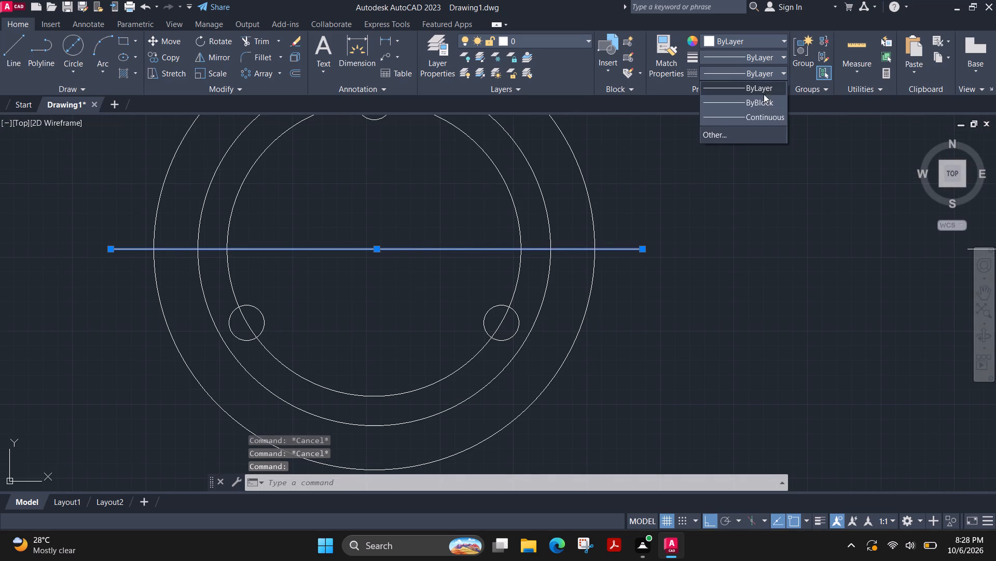
click(756, 138)
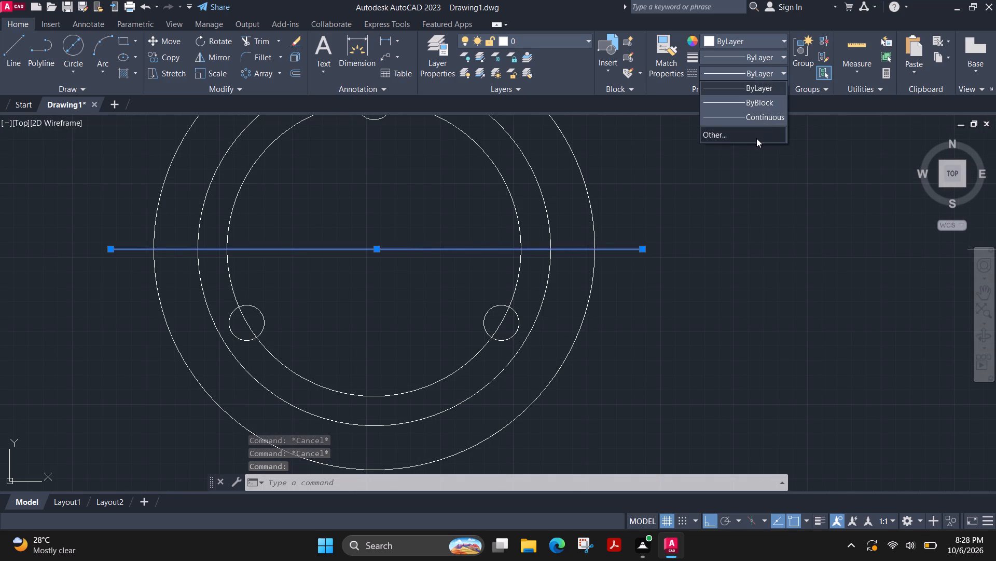
click(614, 163)
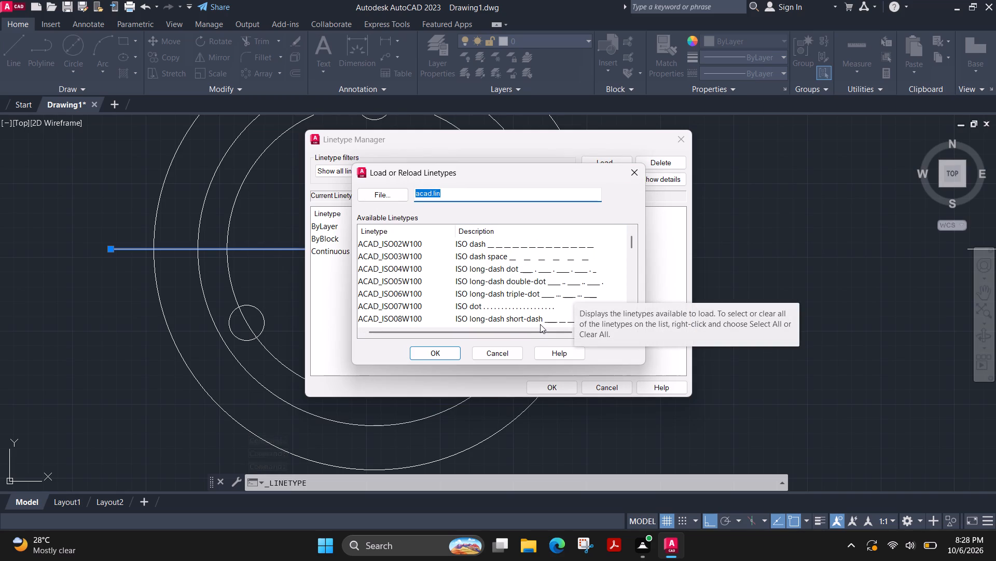
click(519, 318)
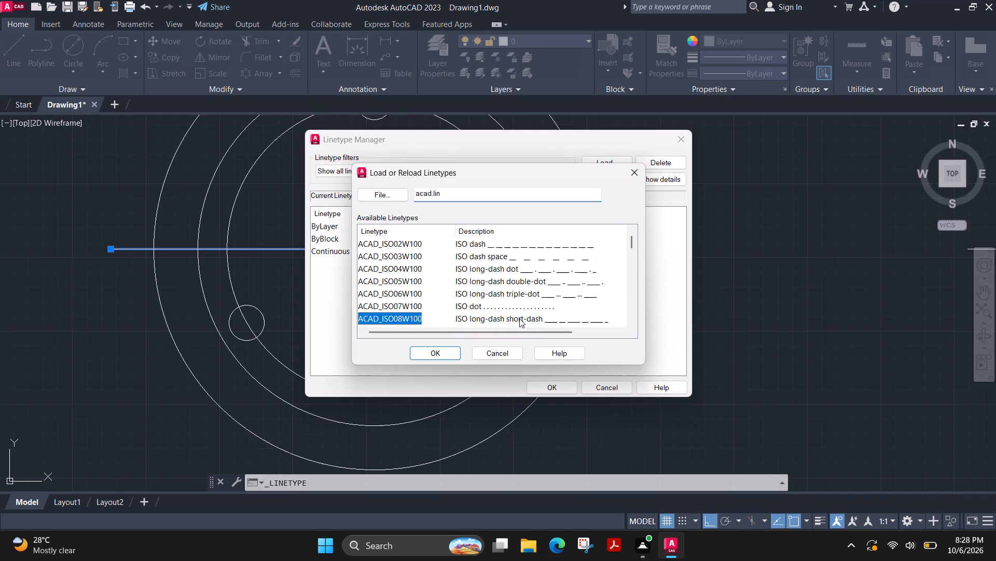
click(443, 353)
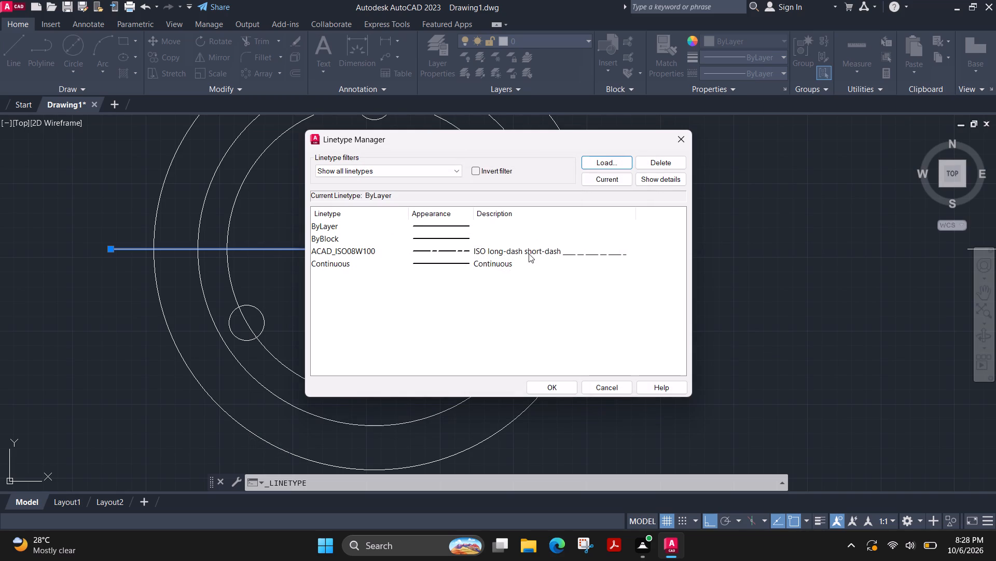
click(535, 256)
click(558, 387)
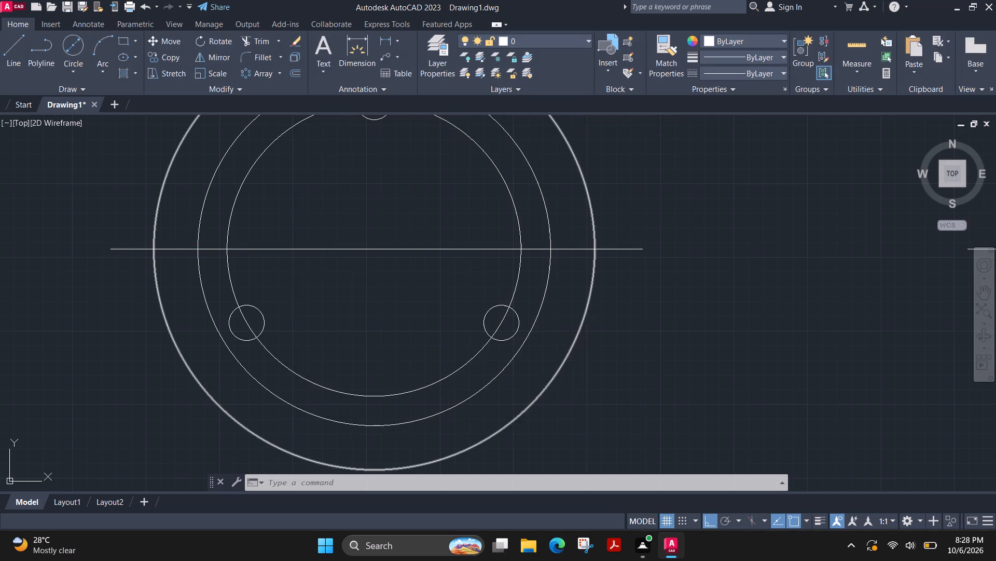
Set the linetype of the horizontal line through the circles to ACAD_ISO08W100.
click(424, 256)
click(760, 75)
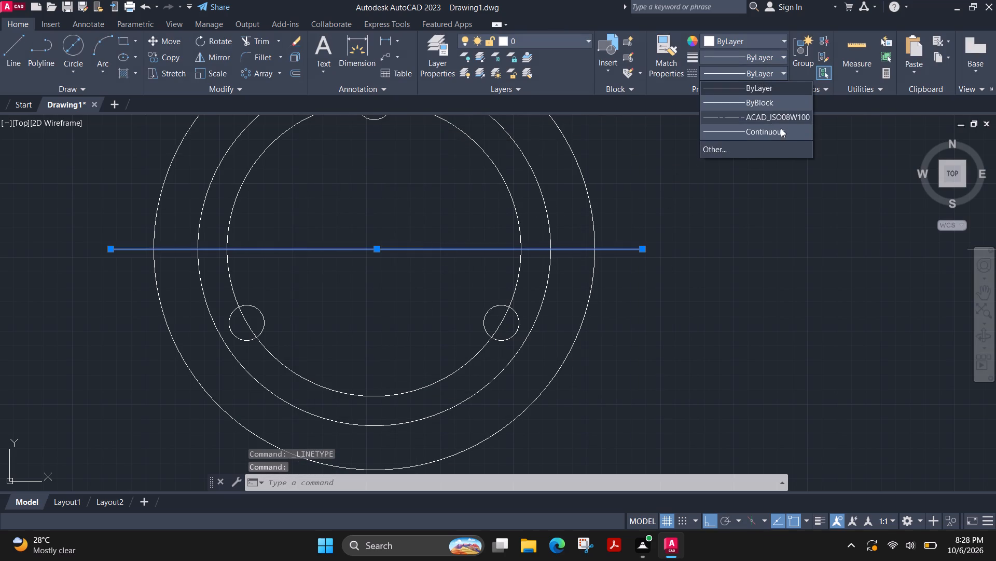
click(784, 121)
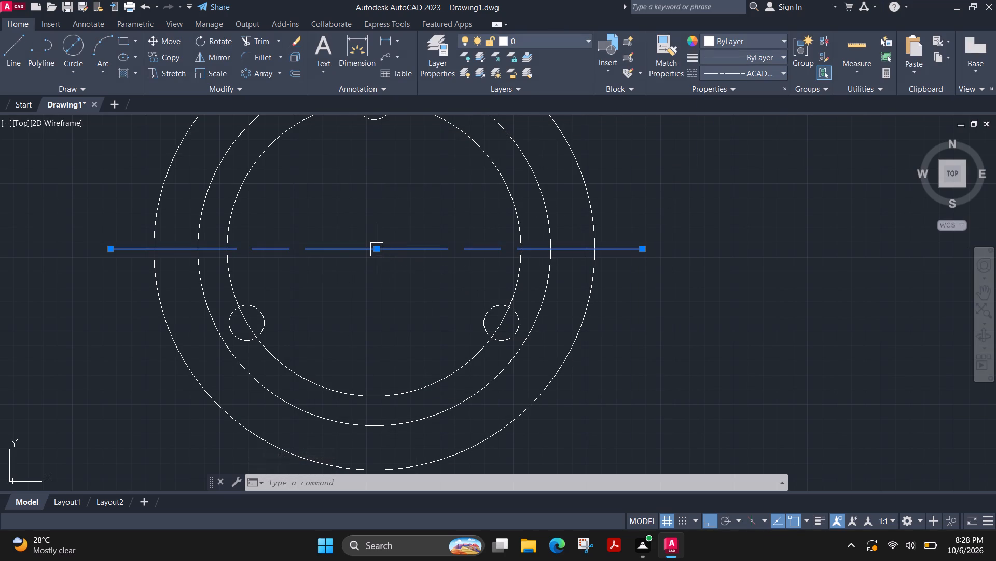
key(Escape)
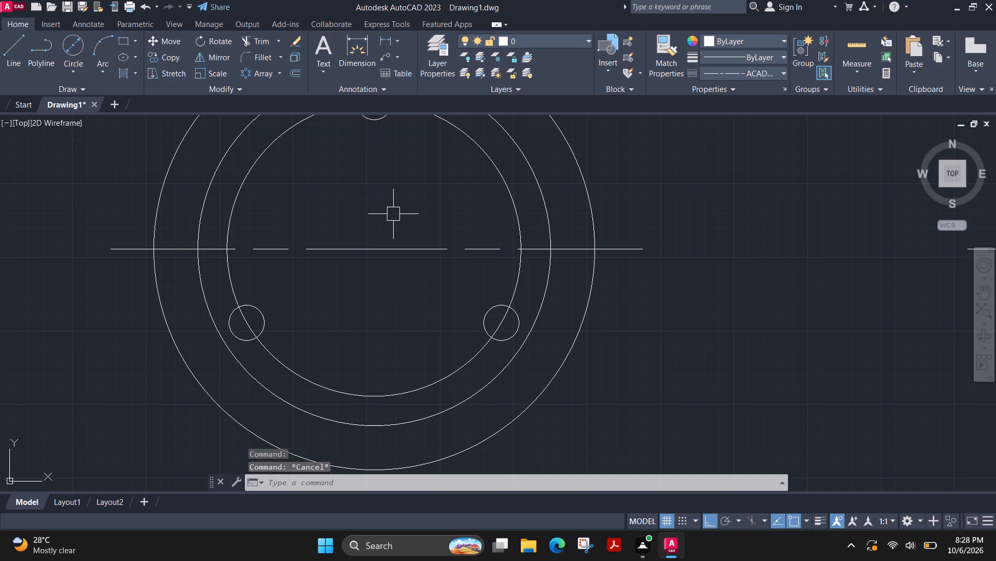
Draw a 50 mm vertical line from the top quadrant to the bottom quadrant of the 50 mm circle.
middle_drag(390, 232, 388, 273)
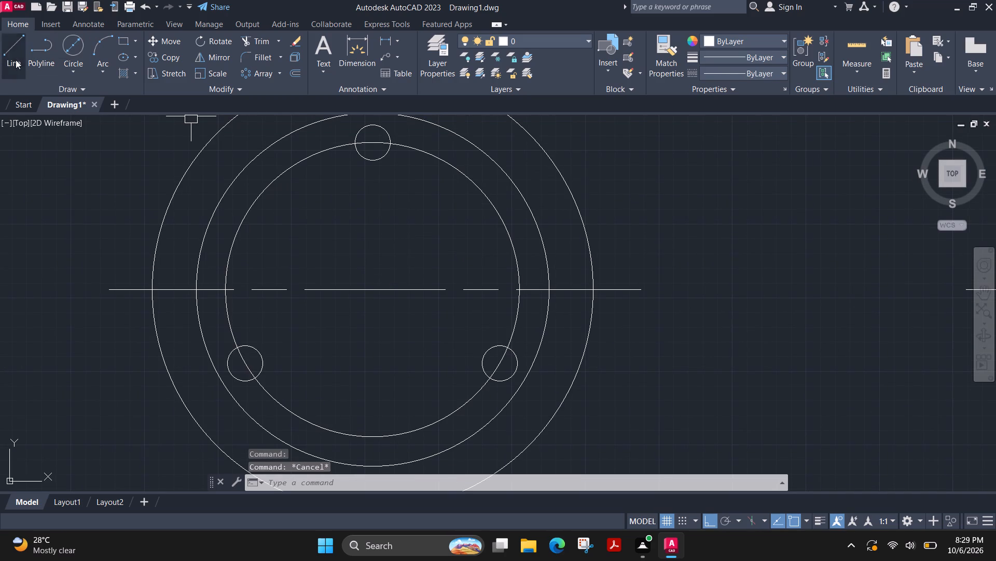
click(16, 60)
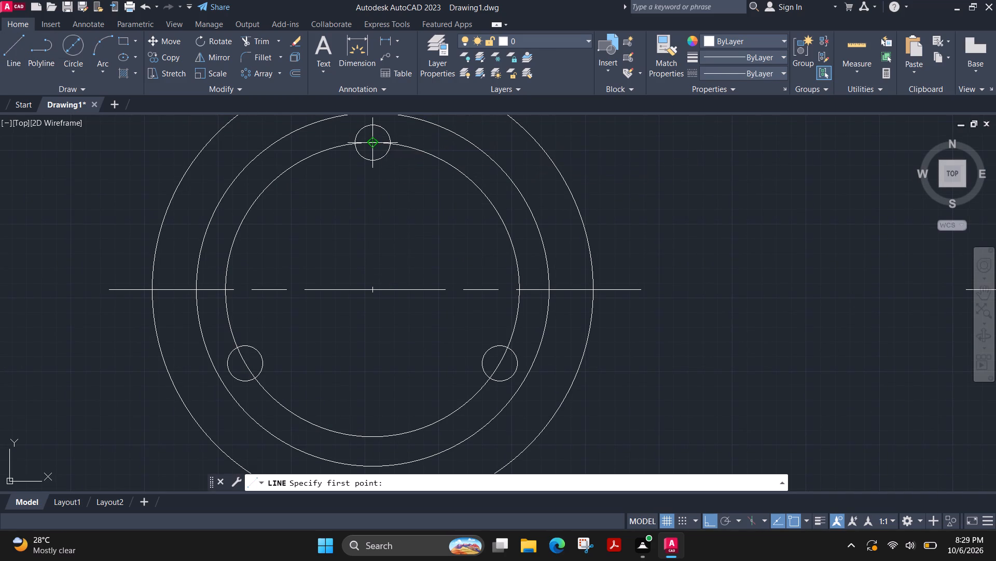
click(375, 144)
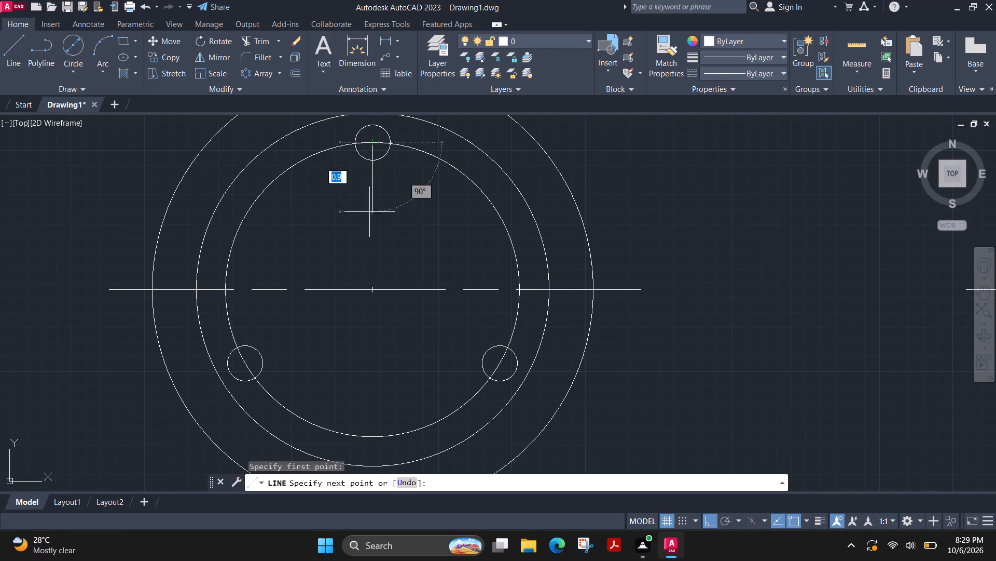
click(371, 436)
key(Escape)
Move the horizontal centreline by its midpoint so that the midpoint lies on the vertical line through the circles' centre.
click(411, 289)
scroll(371, 293, up, 6)
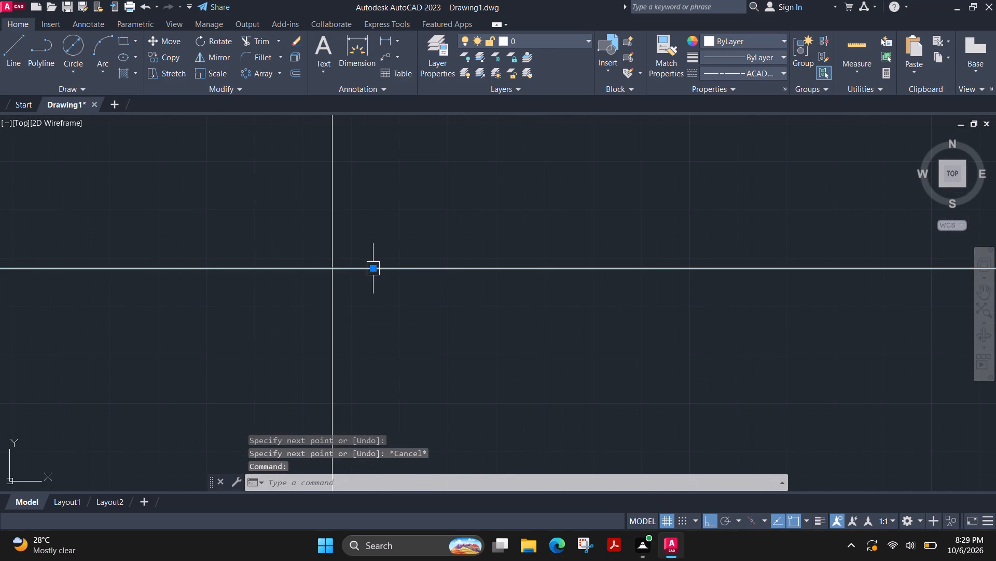
click(374, 269)
click(333, 269)
key(Escape)
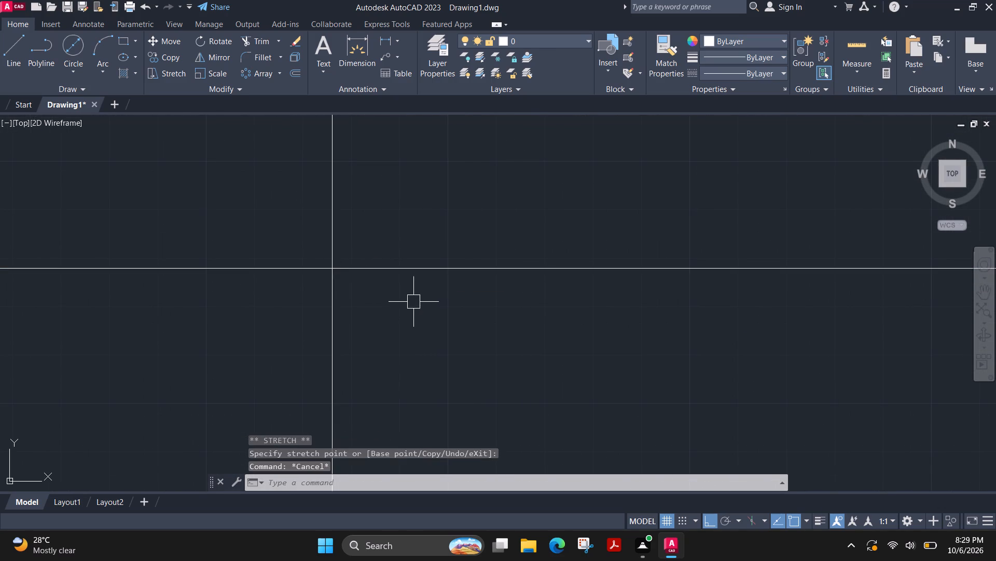
Delete the vertical line running through the circles' centre.
drag(388, 346, 311, 339)
click(290, 335)
key(Delete)
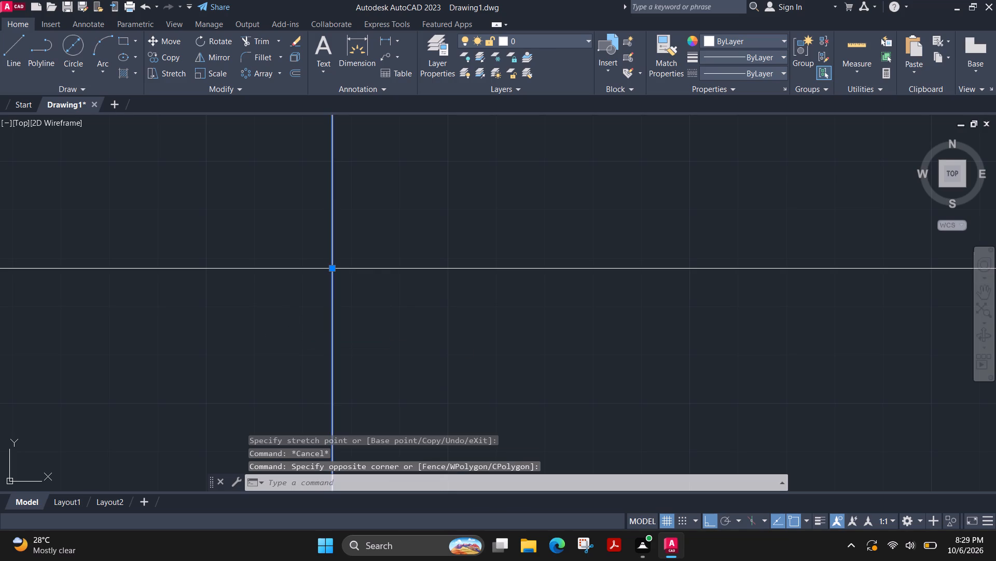
Draw a 20 mm diameter circle concentric with the existing circles.
scroll(306, 342, down, 7)
middle_drag(321, 365, 336, 359)
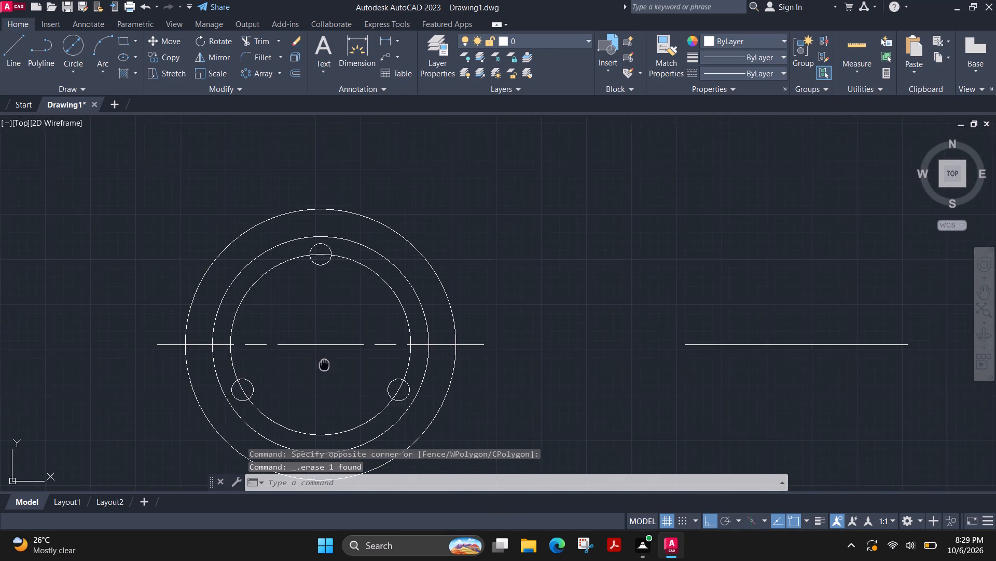
middle_drag(336, 359, 382, 315)
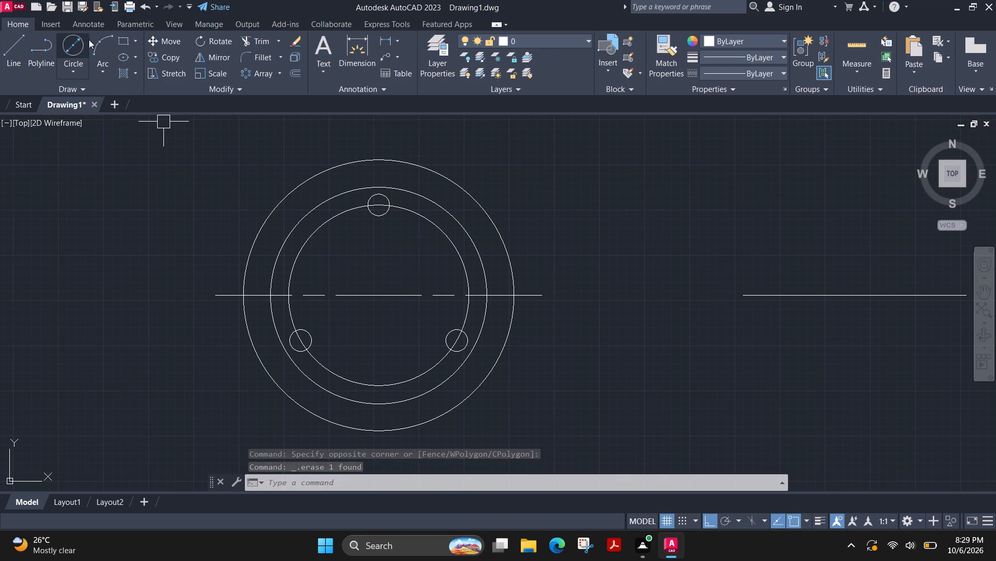
click(63, 50)
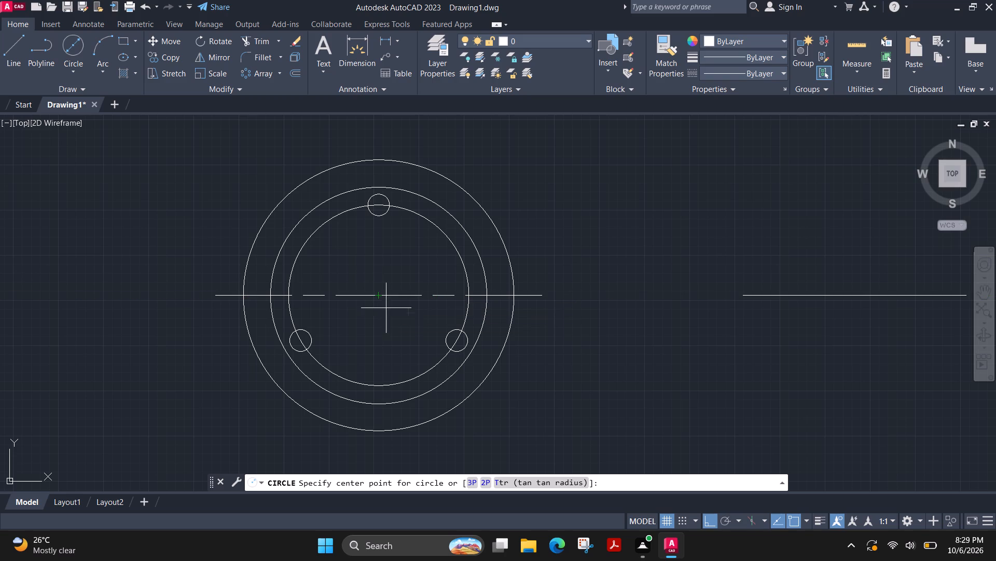
click(378, 297)
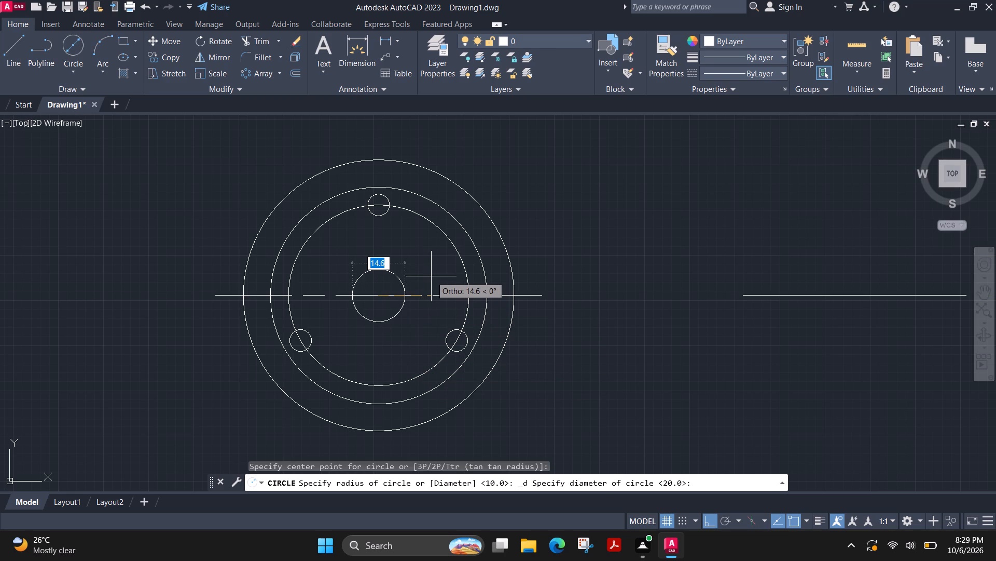
text(20)
key(Return)
Draw a circle with a radius of 25 mm from the same common centre.
key(space)
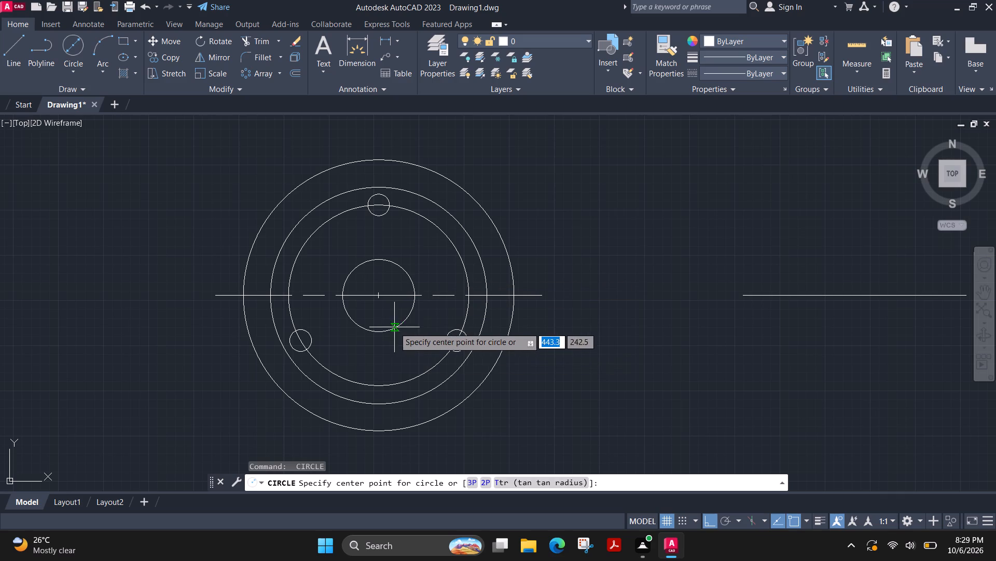
click(380, 297)
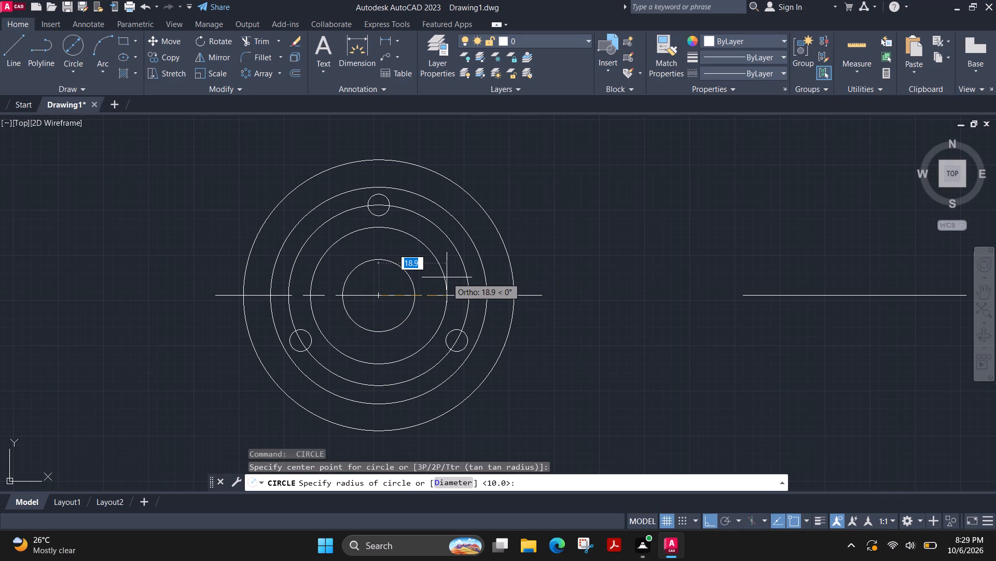
text(25)
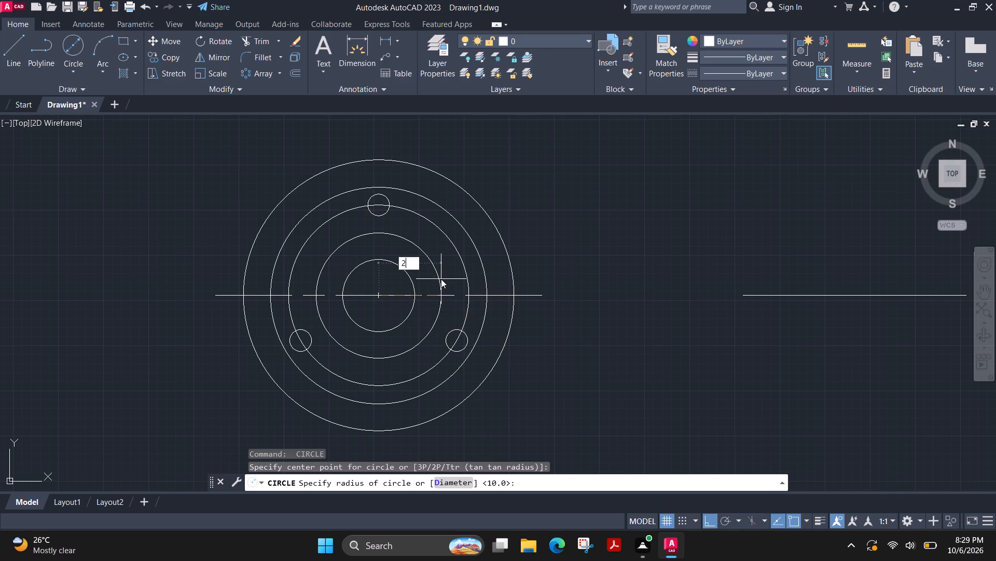
key(Return)
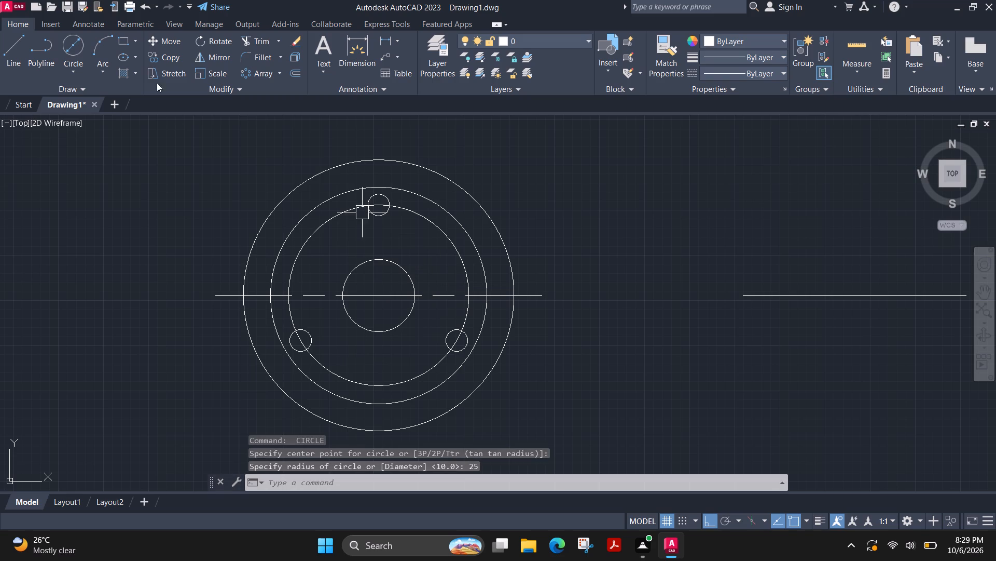
Draw a 25 mm diameter circle at the common centre, around the 20 mm circle.
click(75, 46)
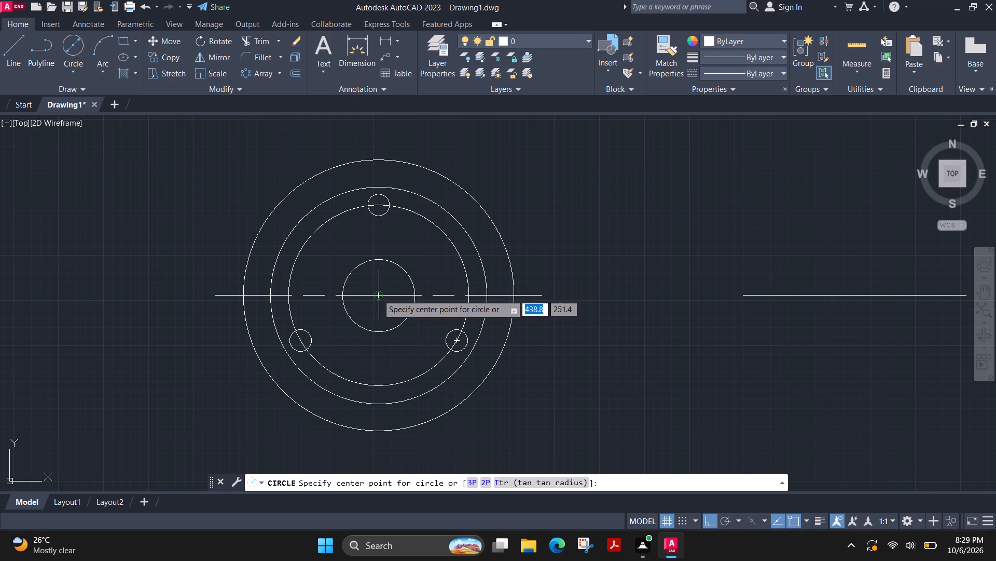
click(378, 293)
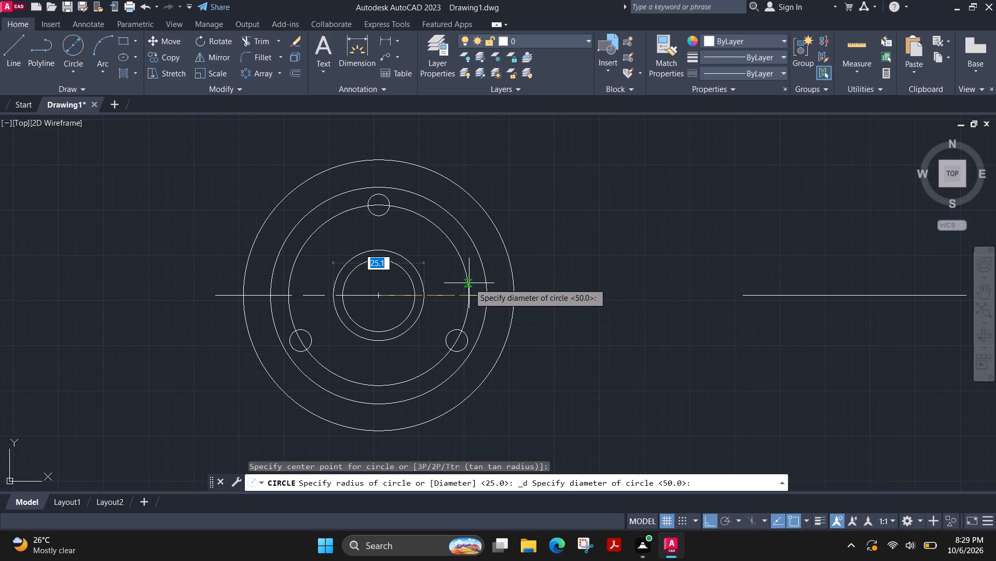
text(25)
key(Return)
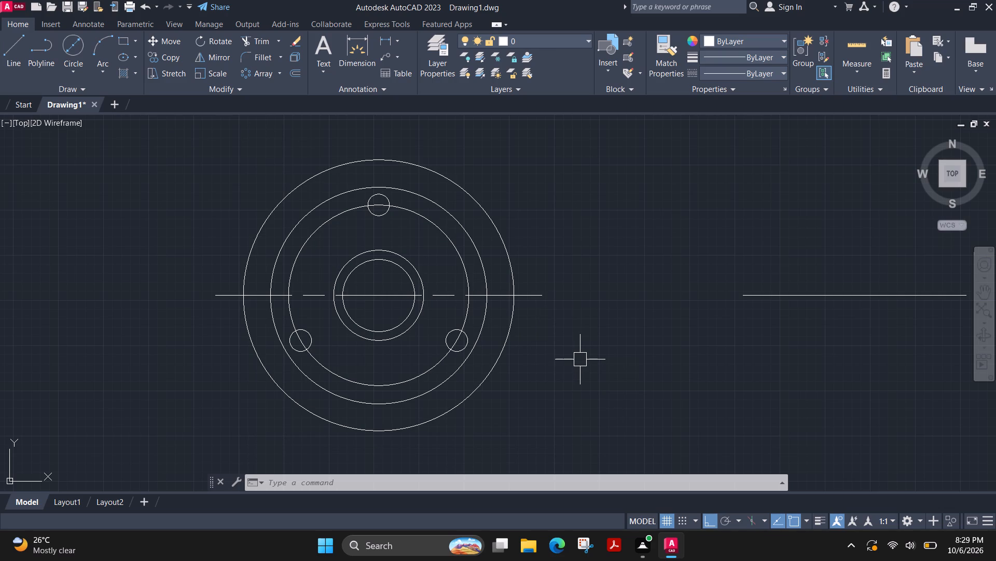
Draw a 30 mm diameter circle at the common centre, sized by picking the side quadrant of the 60 mm circle.
click(82, 46)
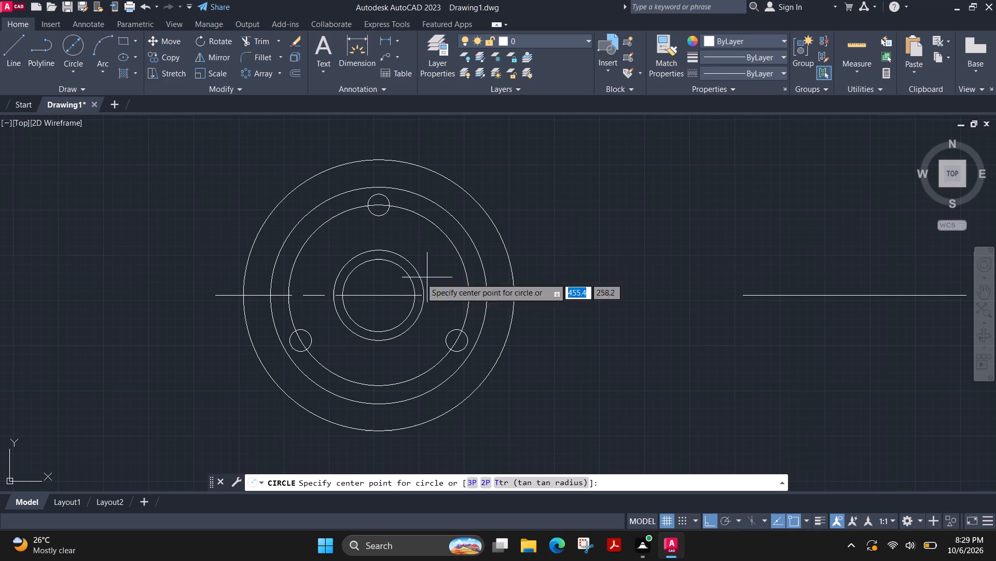
click(377, 296)
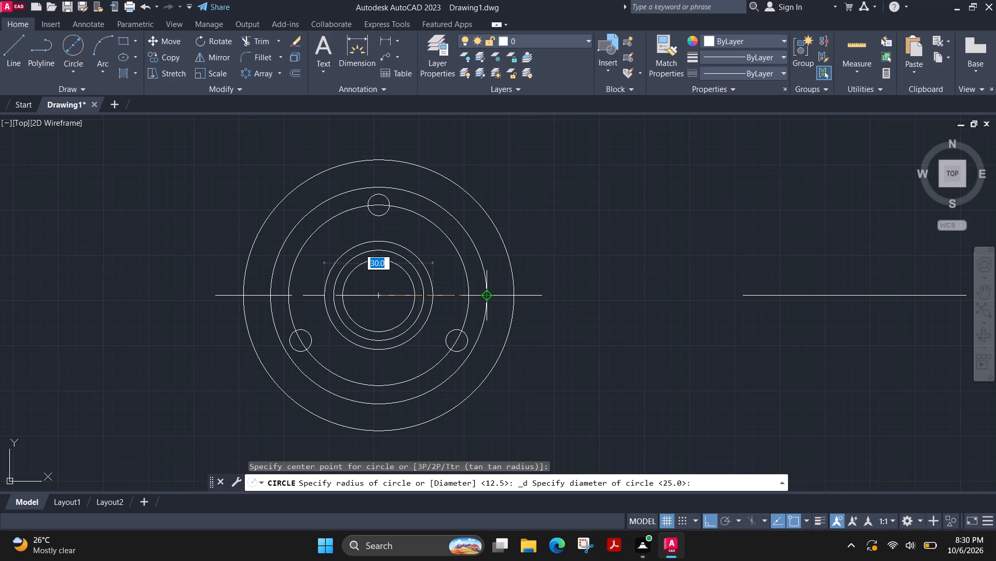
click(487, 295)
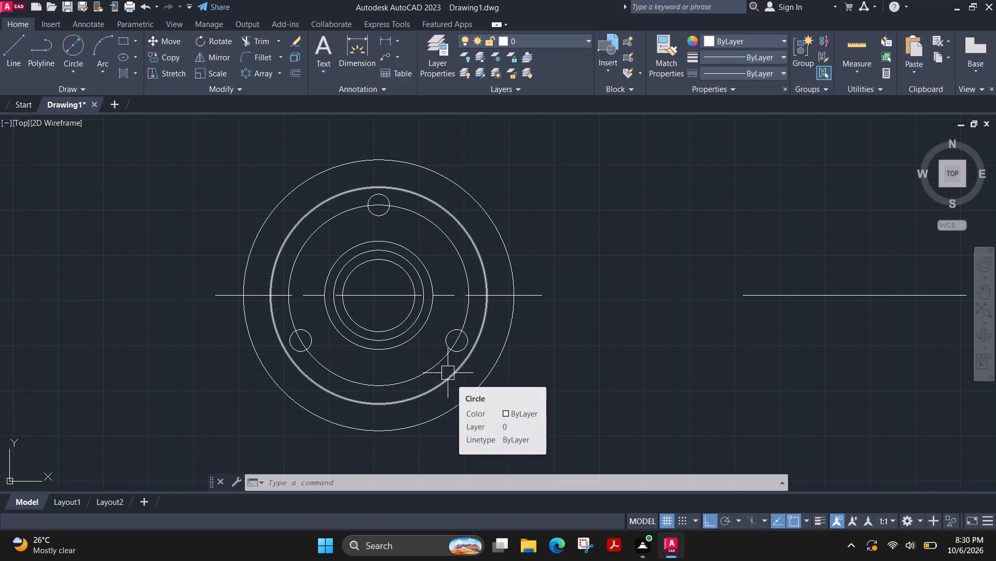
Move the separate horizontal line beside the circles horizontally closer to them, using its midpoint as base point.
middle_drag(683, 302, 252, 320)
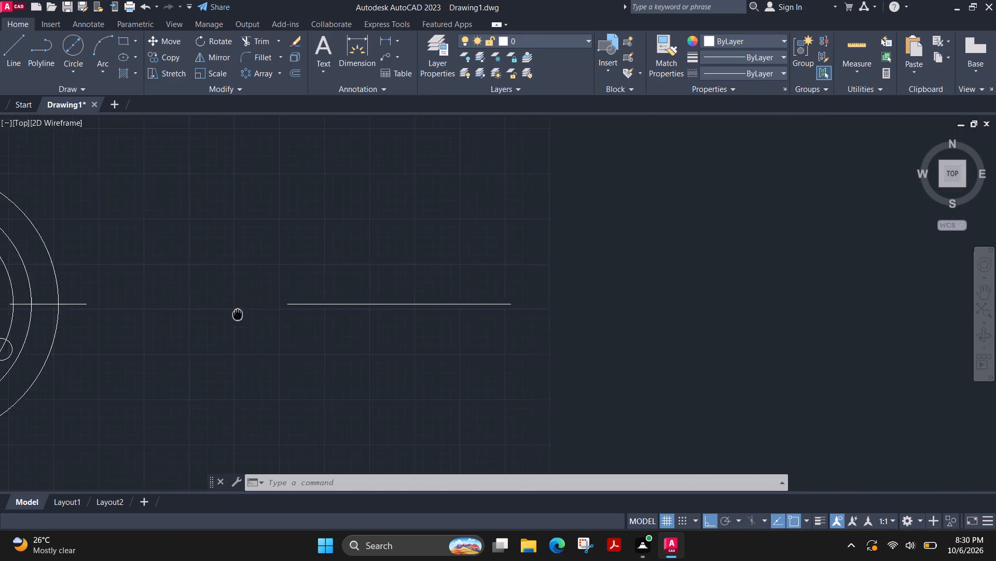
middle_drag(252, 320, 461, 315)
drag(603, 369, 591, 357)
click(525, 275)
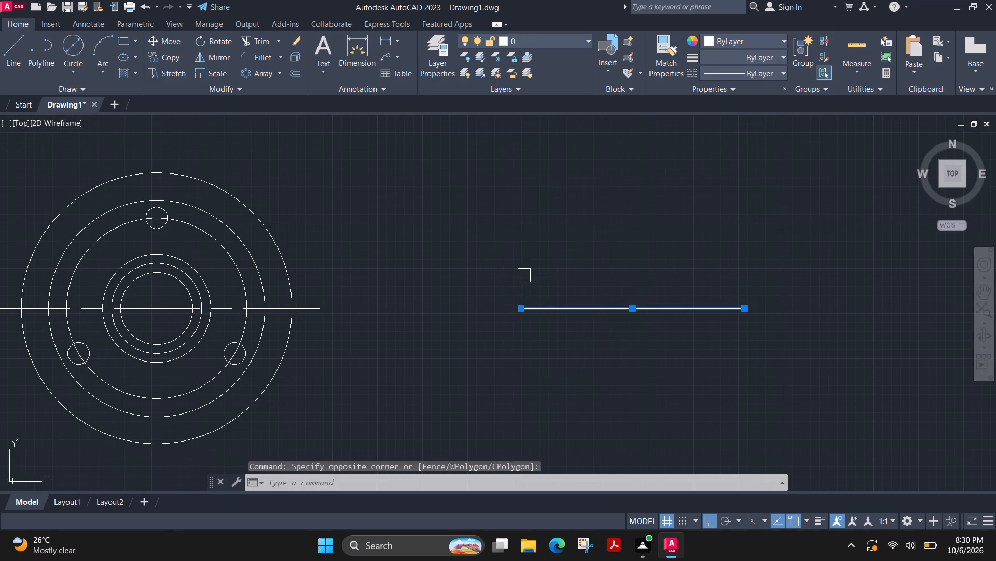
key(m)
key(Return)
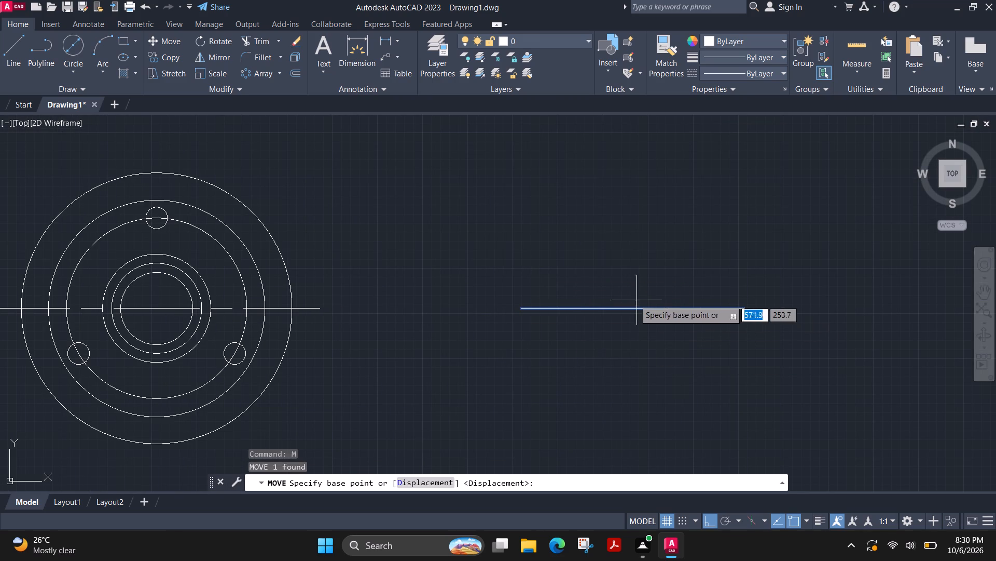
click(634, 309)
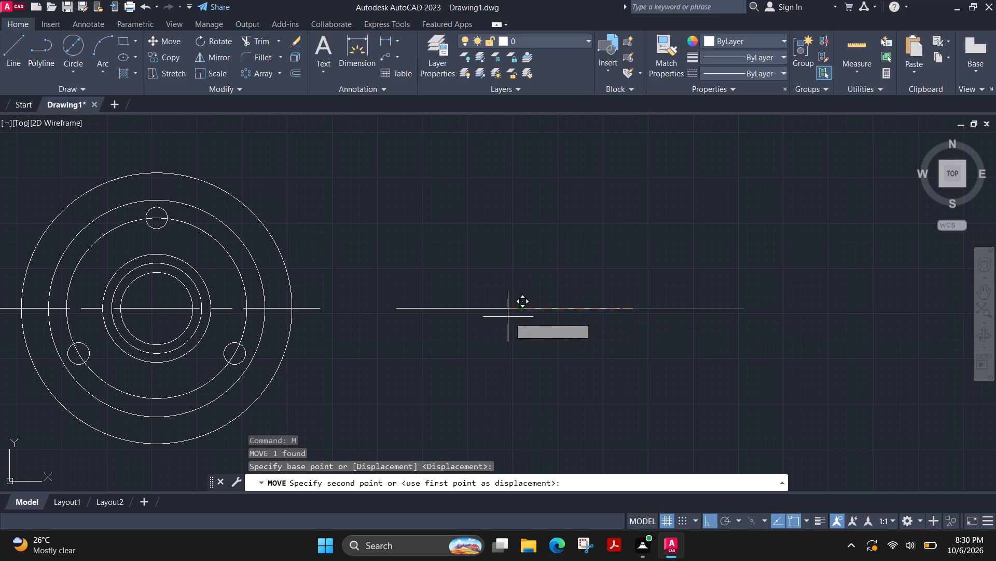
click(476, 317)
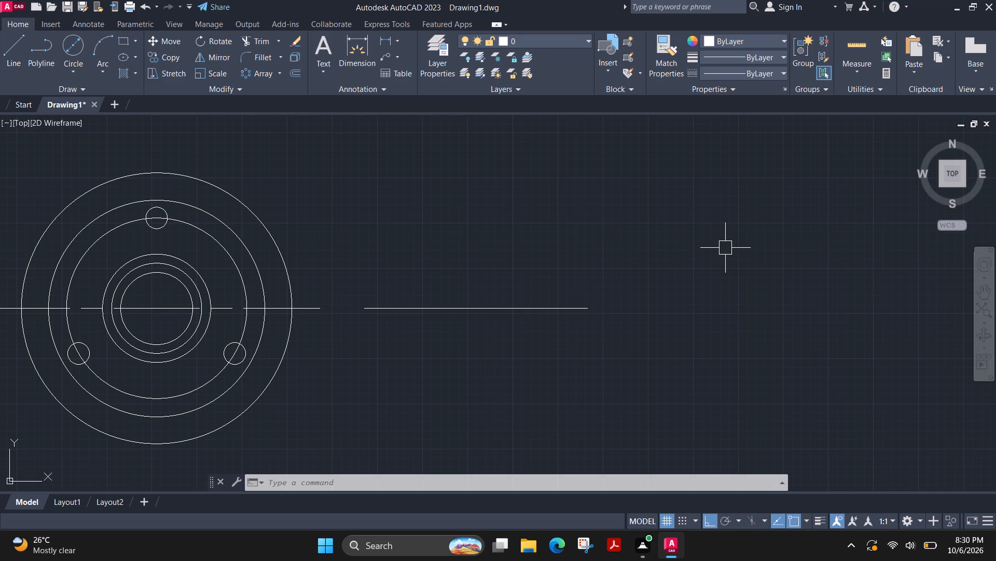
Draw line segments from a point on the separate horizontal line: 30 mm straight up, followed by 60 mm straight down.
click(17, 50)
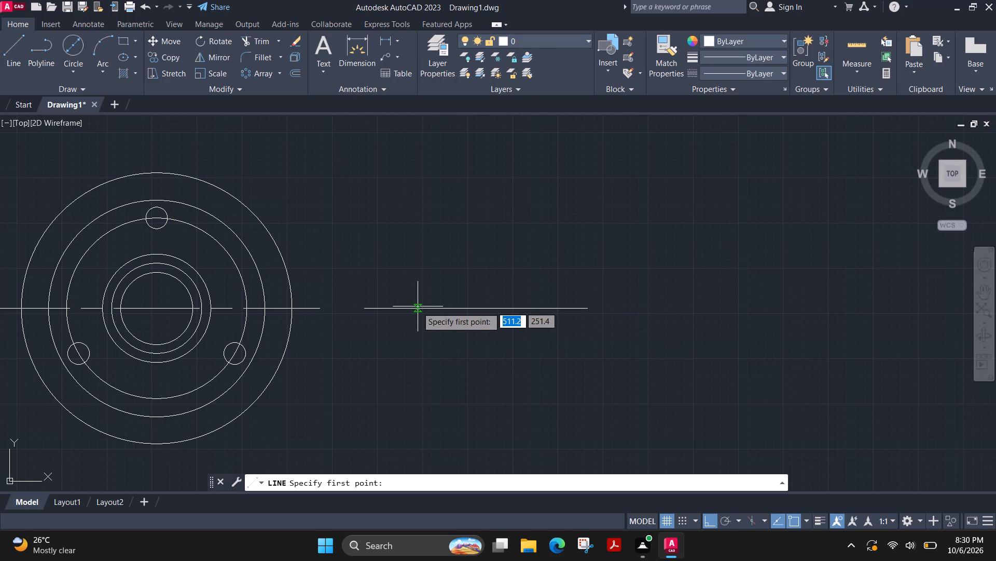
click(417, 310)
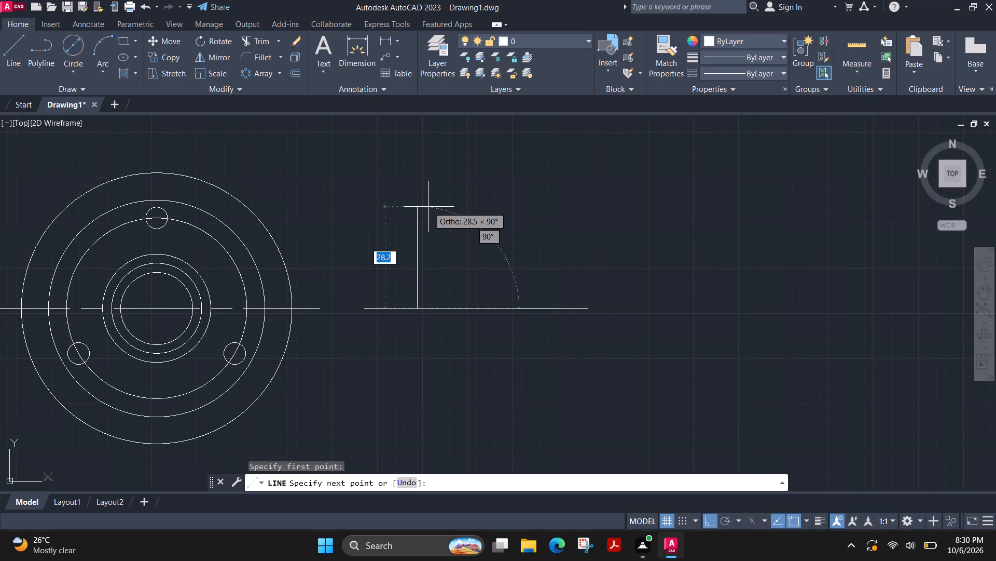
text(30)
key(Return)
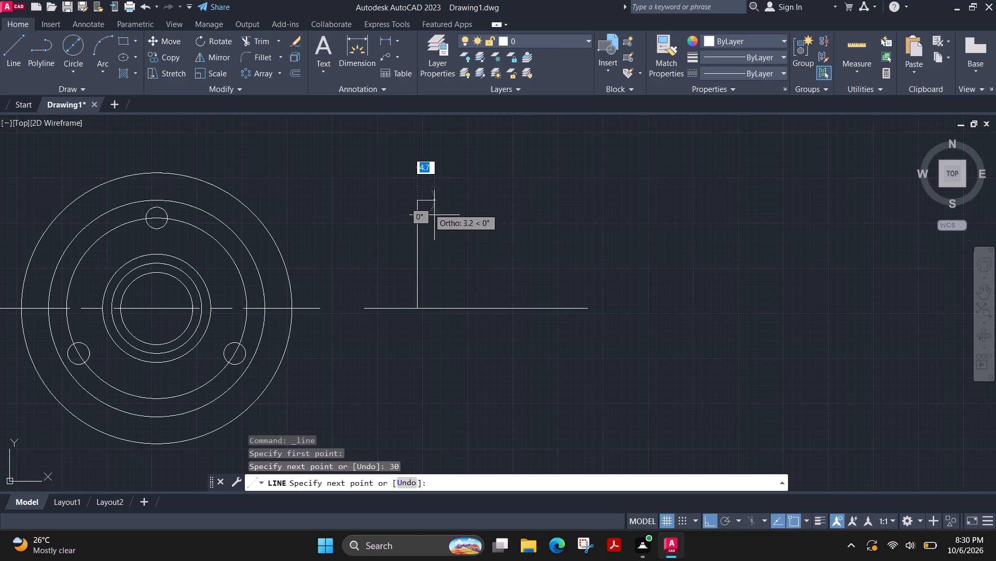
text(60)
key(Return)
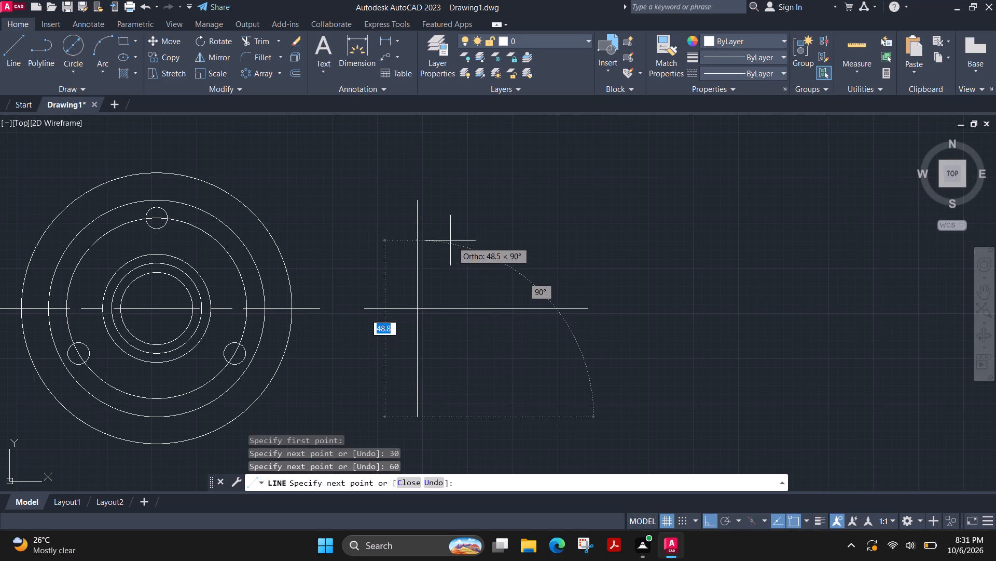
key(Escape)
click(457, 262)
key(Escape)
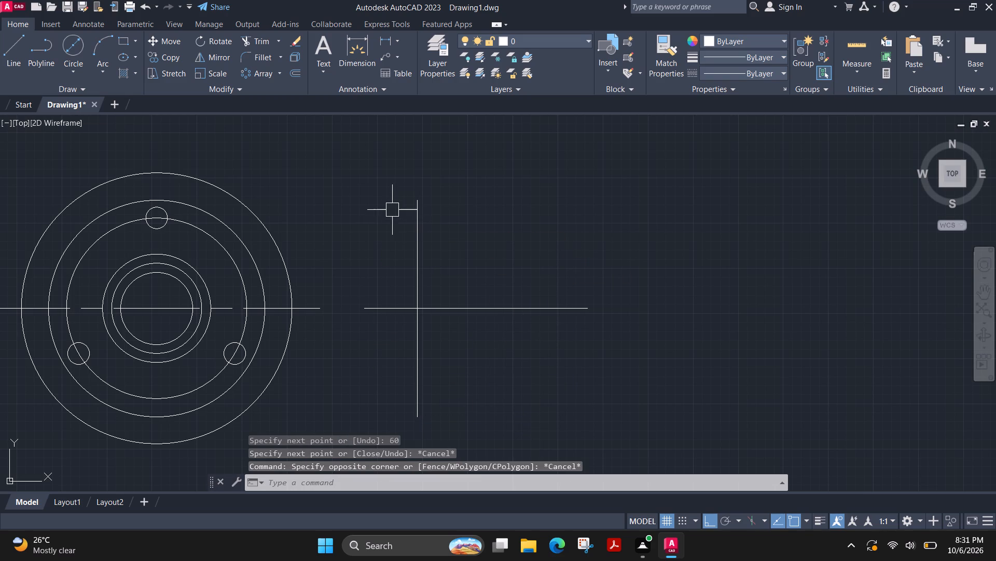
Delete the 30 mm segment overlapping the upper half of the 60 mm vertical line.
drag(386, 163, 395, 188)
click(483, 322)
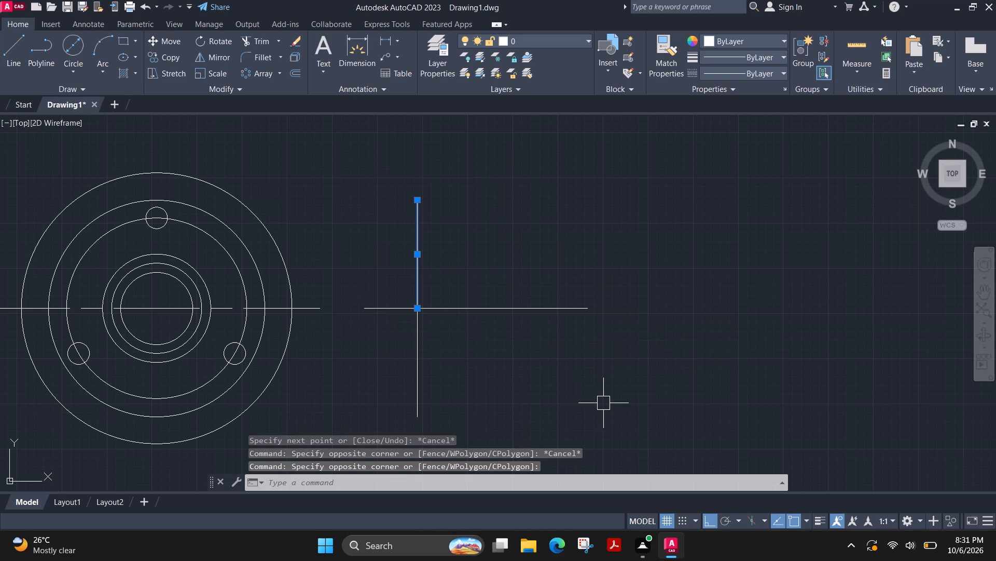
key(Delete)
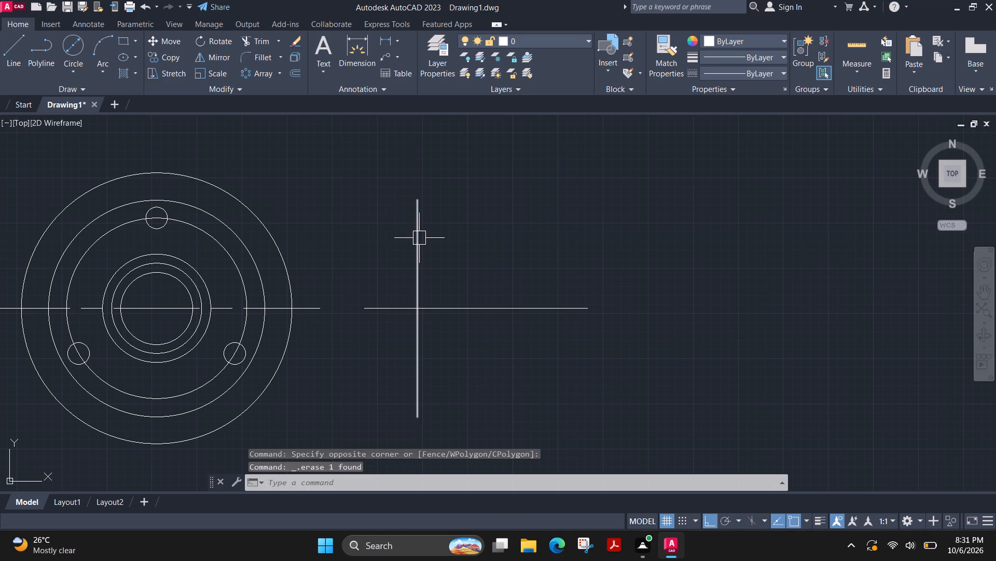
Draw an 8 mm horizontal line from the lower end of the 60 mm vertical line towards the circles.
click(18, 51)
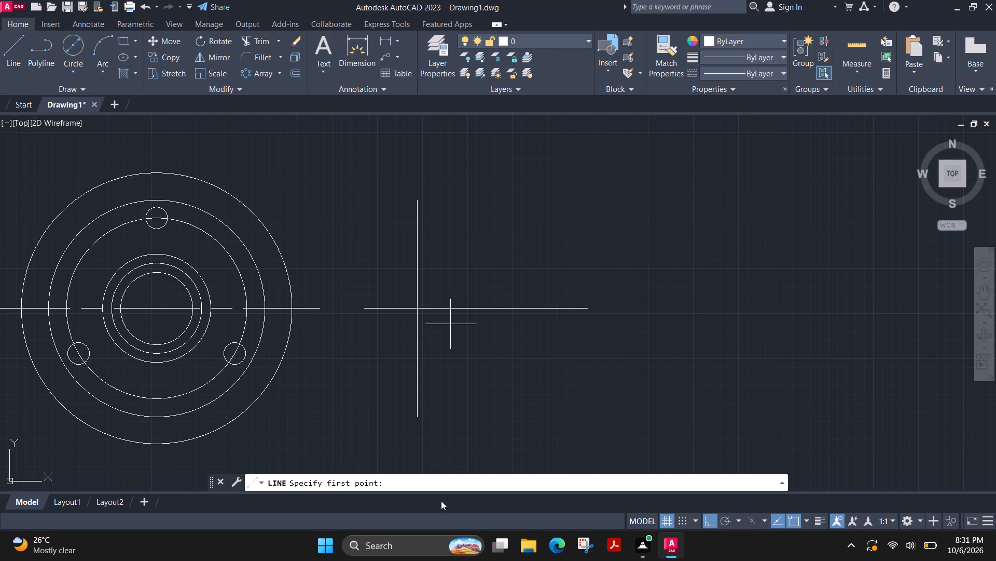
click(417, 417)
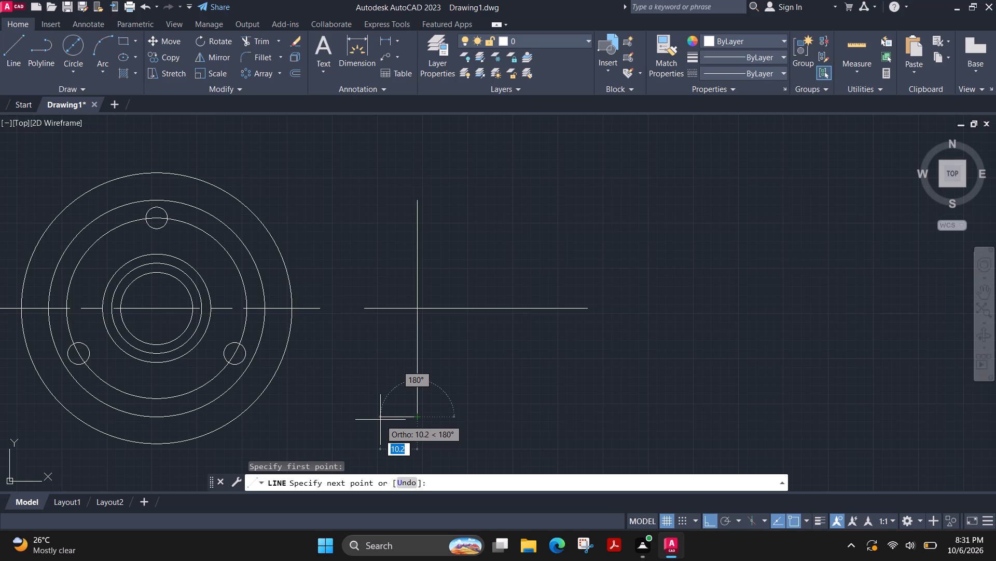
key(8)
key(Return)
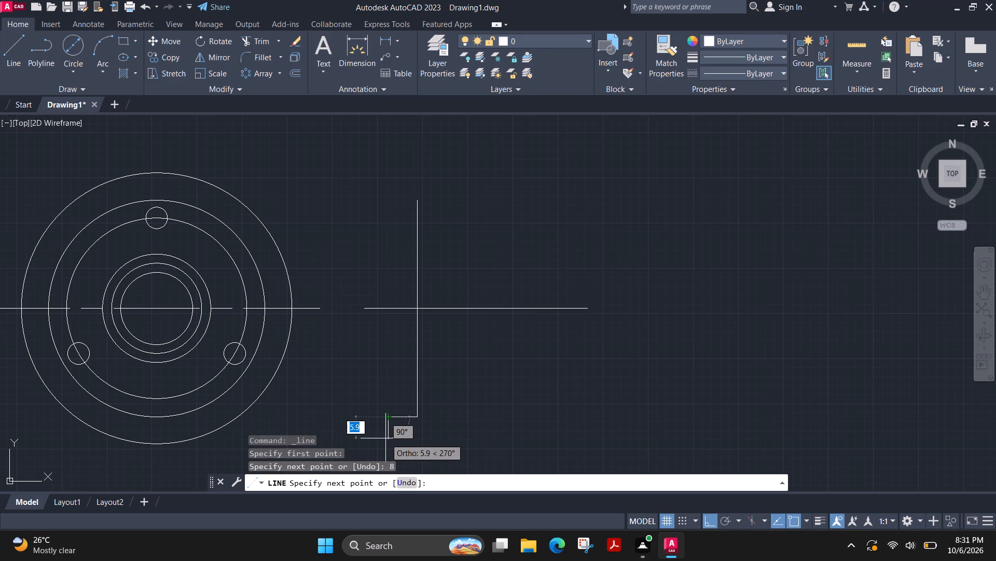
middle_drag(385, 438, 386, 393)
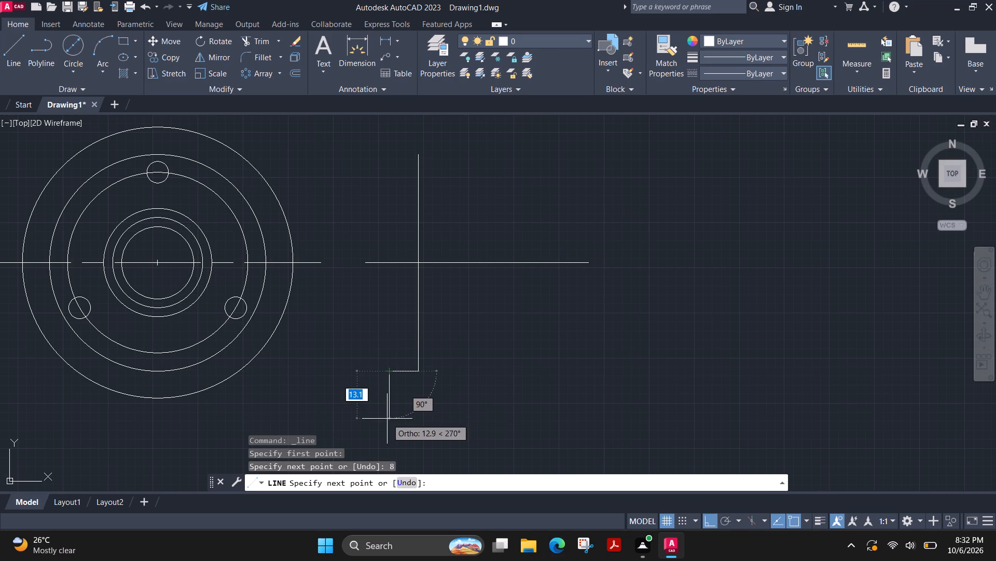
key(Escape)
Draw a horizontal projection line about 85 mm long from the bottom quadrant of the 75 mm circle past the side view's vertical line.
key(space)
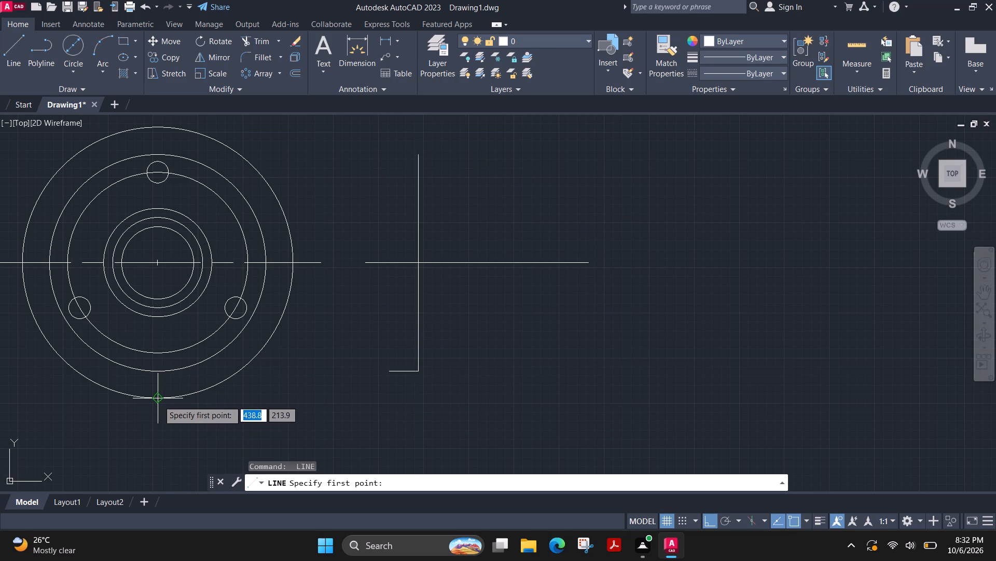
click(158, 400)
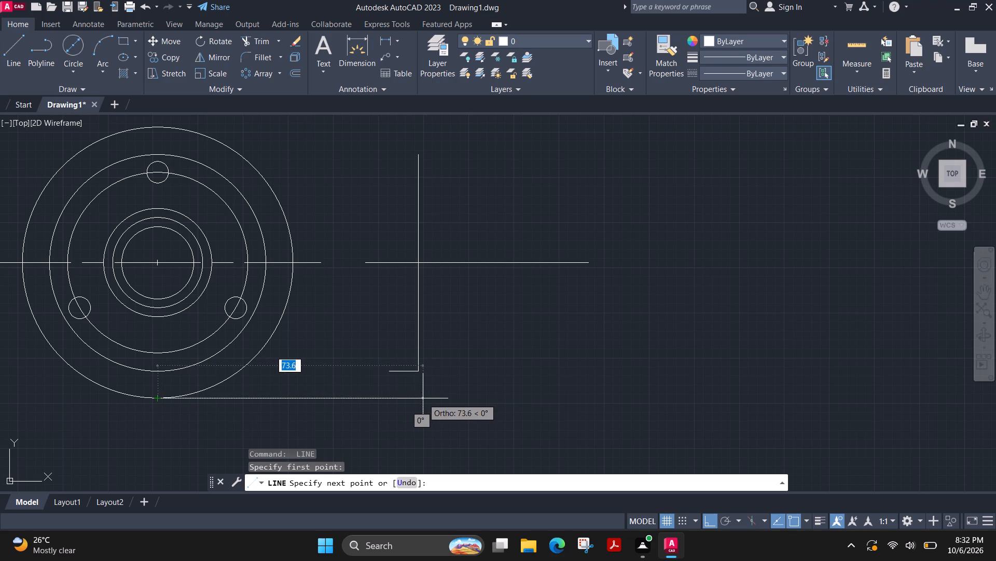
click(463, 397)
key(Escape)
Draw a vertical line about 7.5 mm long from the free end of the 8 mm line down to the projection line.
key(space)
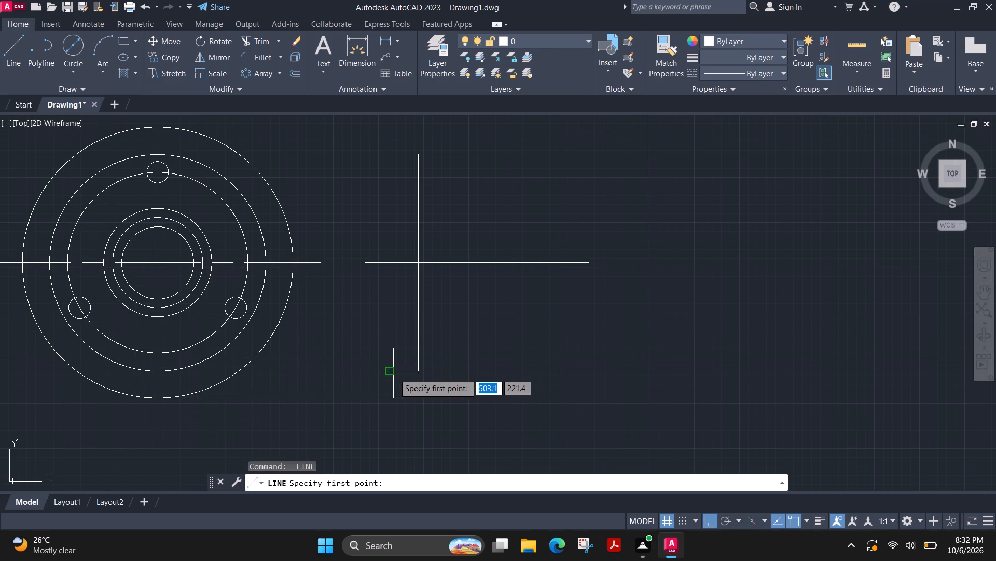
click(390, 371)
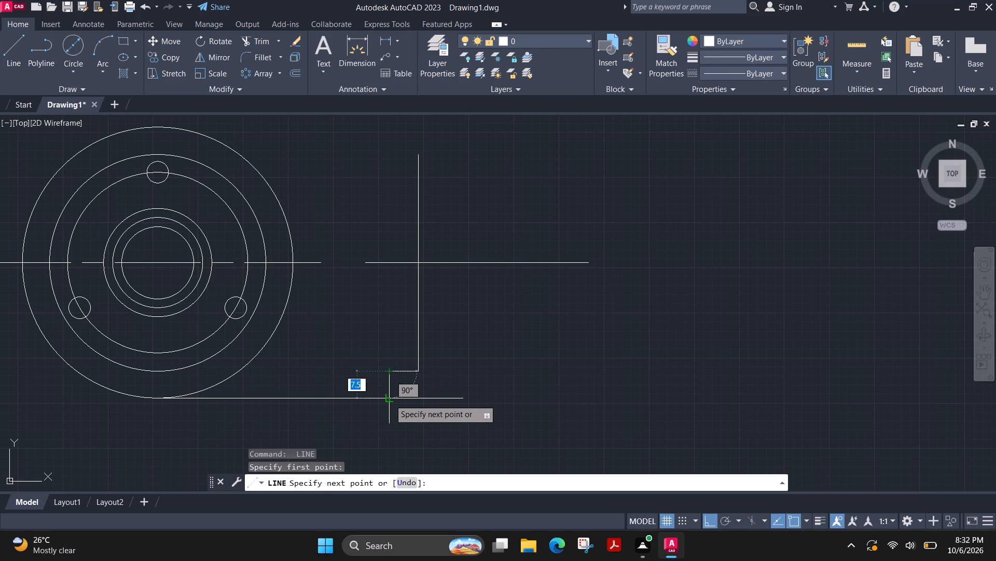
click(390, 399)
key(Escape)
Delete the horizontal projection line running from the bottom of the outer circle.
click(311, 406)
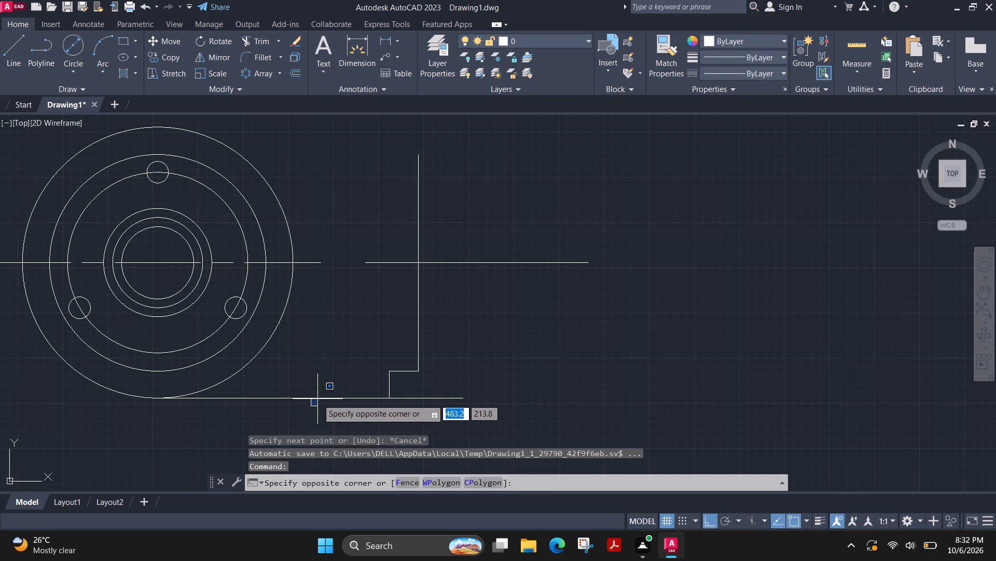
drag(339, 411, 334, 411)
drag(348, 416, 342, 416)
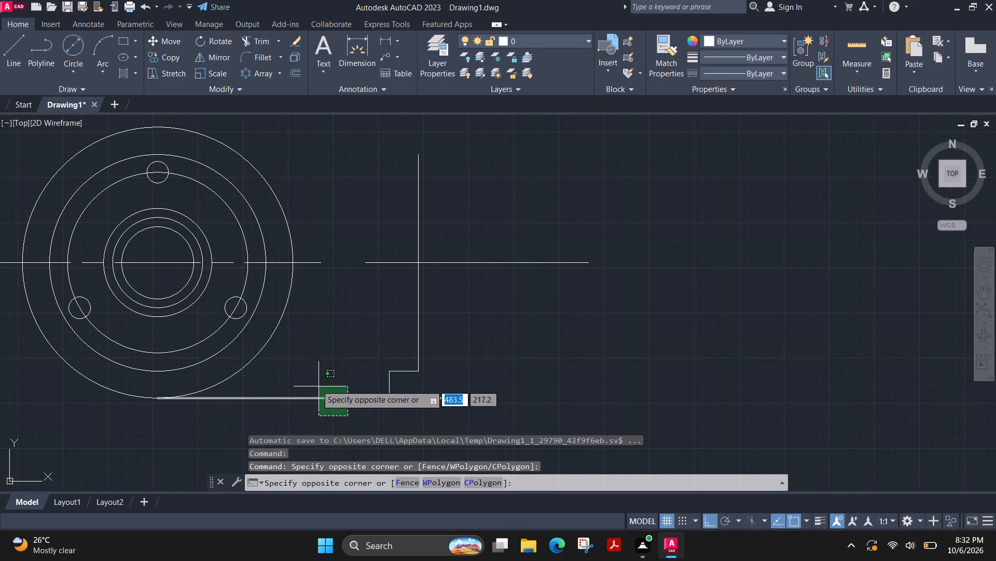
click(316, 384)
key(Delete)
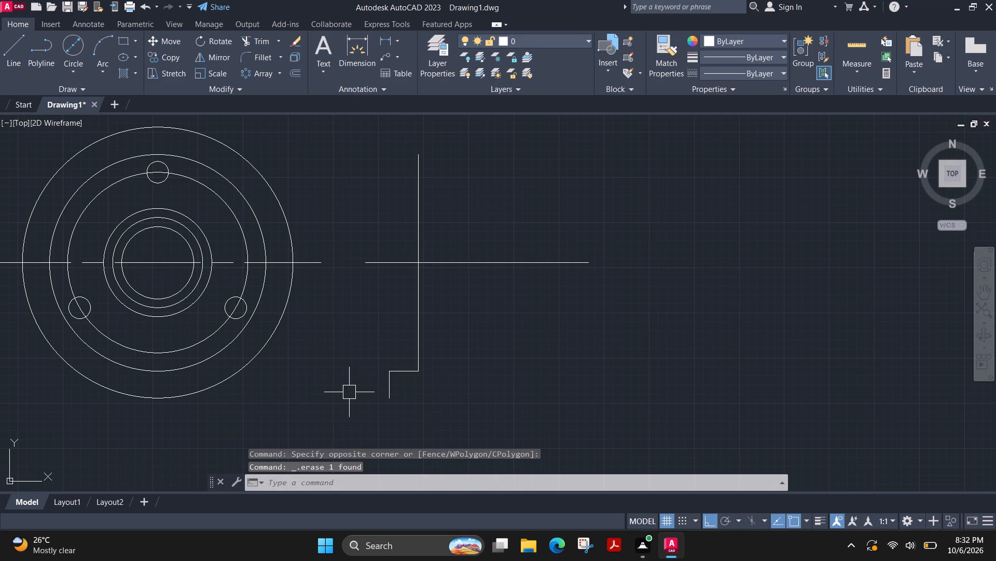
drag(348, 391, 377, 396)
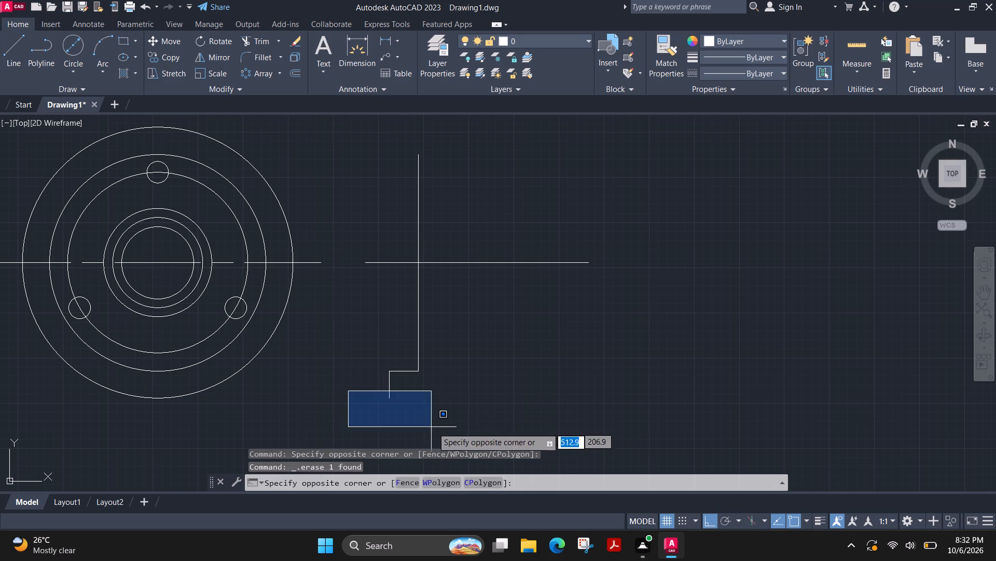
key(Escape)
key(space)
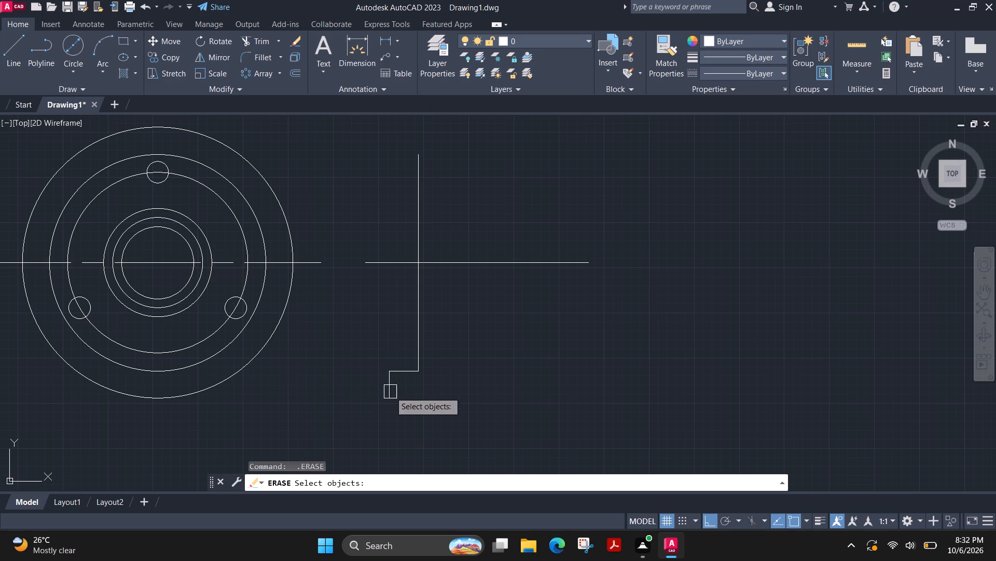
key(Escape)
Draw lines from the lower end of the short vertical: 20 mm horizontally away from the circles, followed by about 30 mm straight up.
click(9, 57)
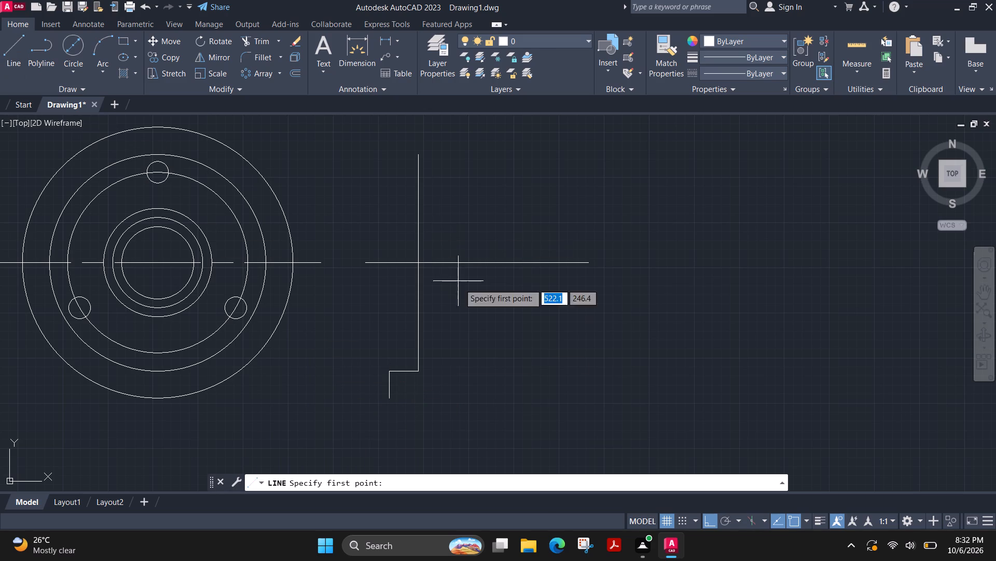
click(389, 398)
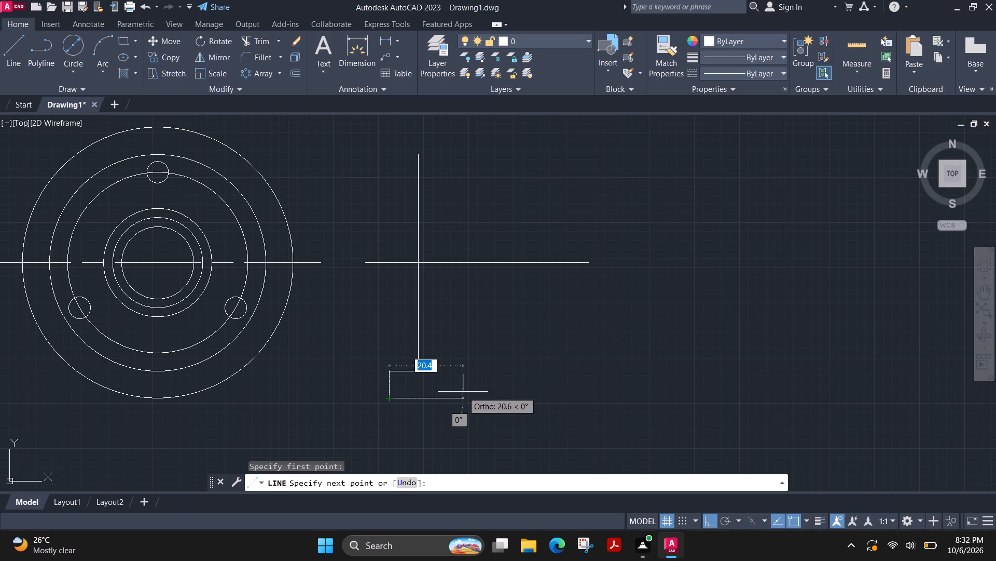
text(20)
key(Return)
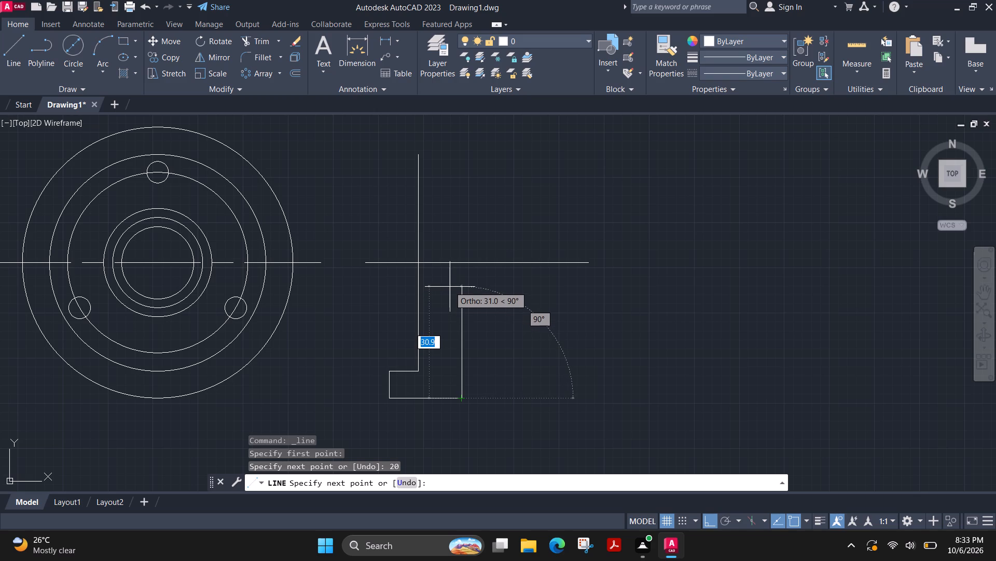
click(450, 290)
key(Escape)
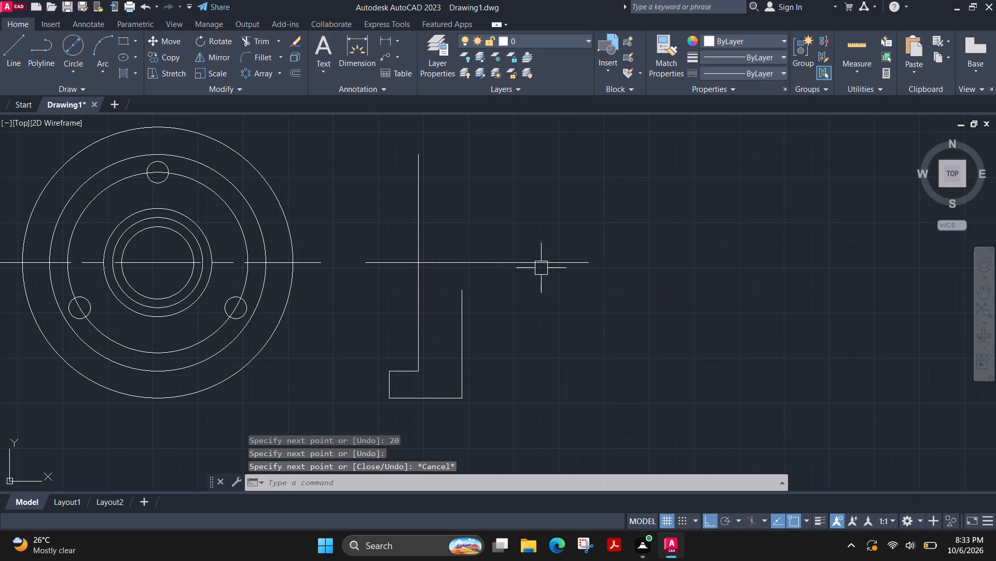
key(v)
key(Escape)
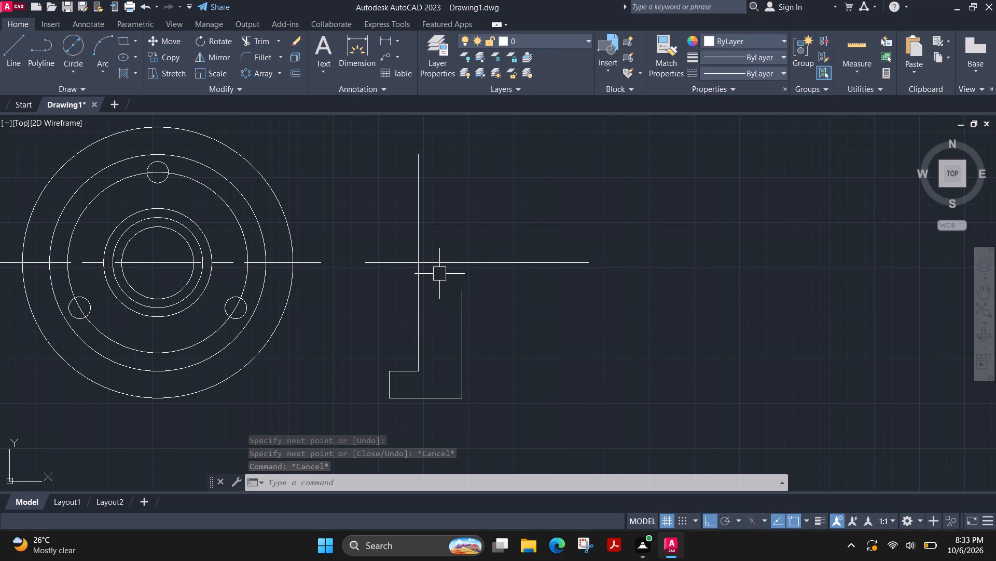
Draw lines from the 60 mm vertical's midpoint on the centreline: 10 mm up, followed by about 48 mm horizontally away from the circles.
key(space)
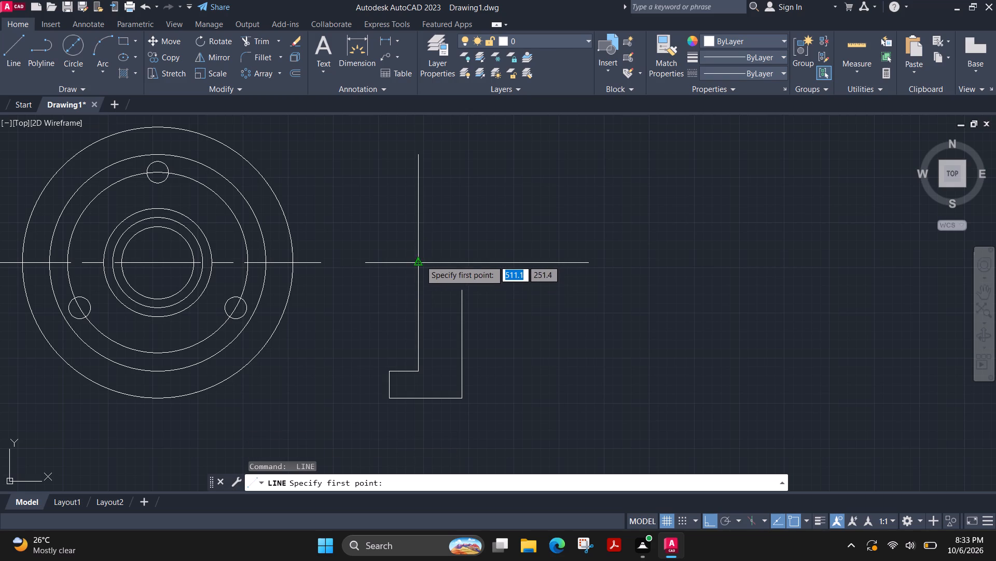
click(418, 260)
text(10)
key(Return)
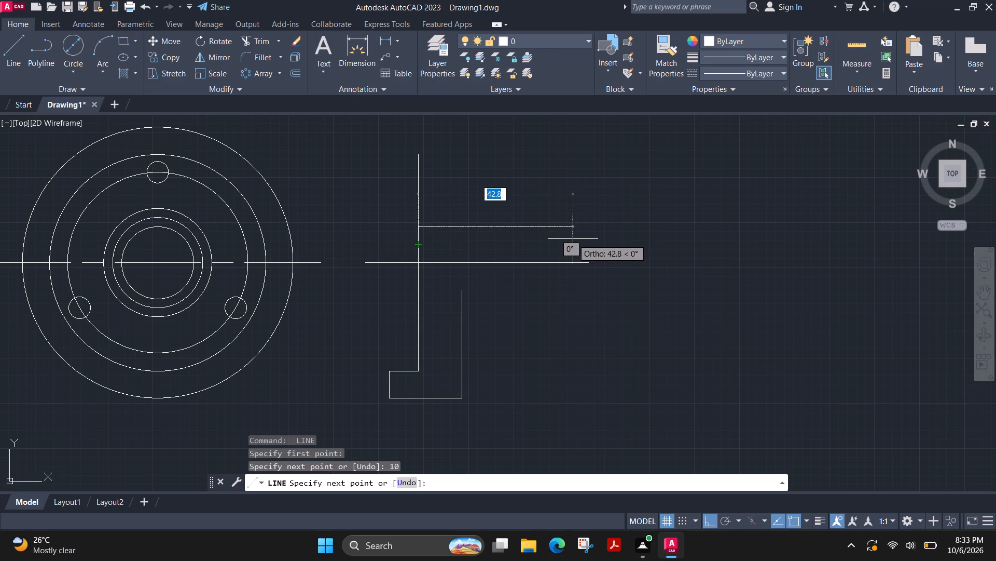
click(591, 239)
key(Escape)
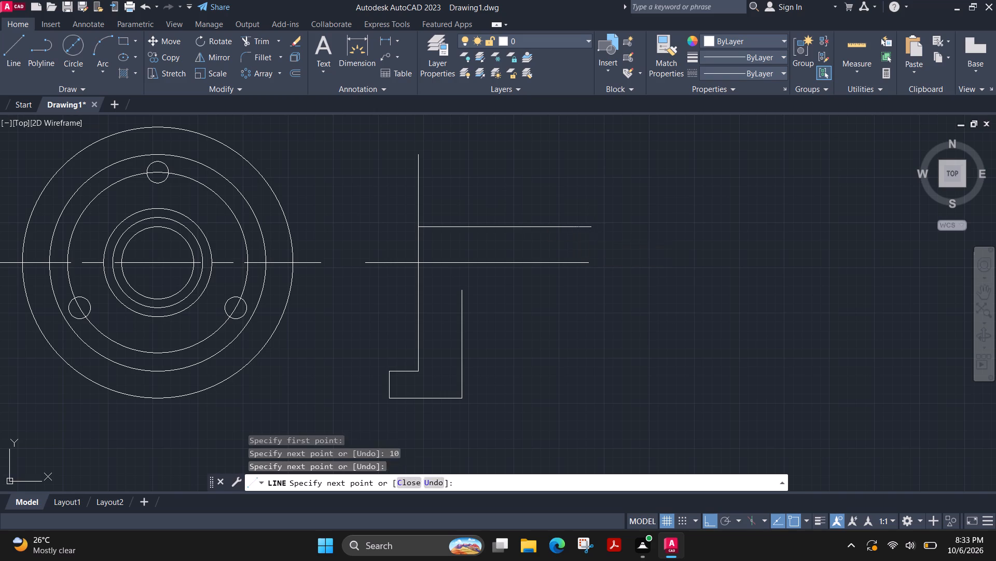
Draw lines from the same centreline intersection: 10 mm down, followed by about 50 mm horizontally away from the circles.
key(space)
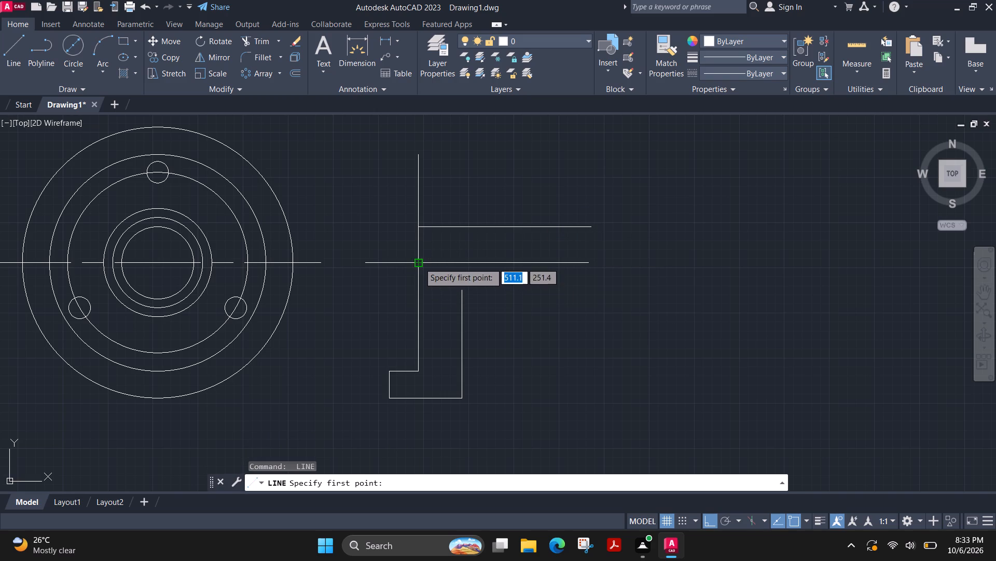
click(419, 263)
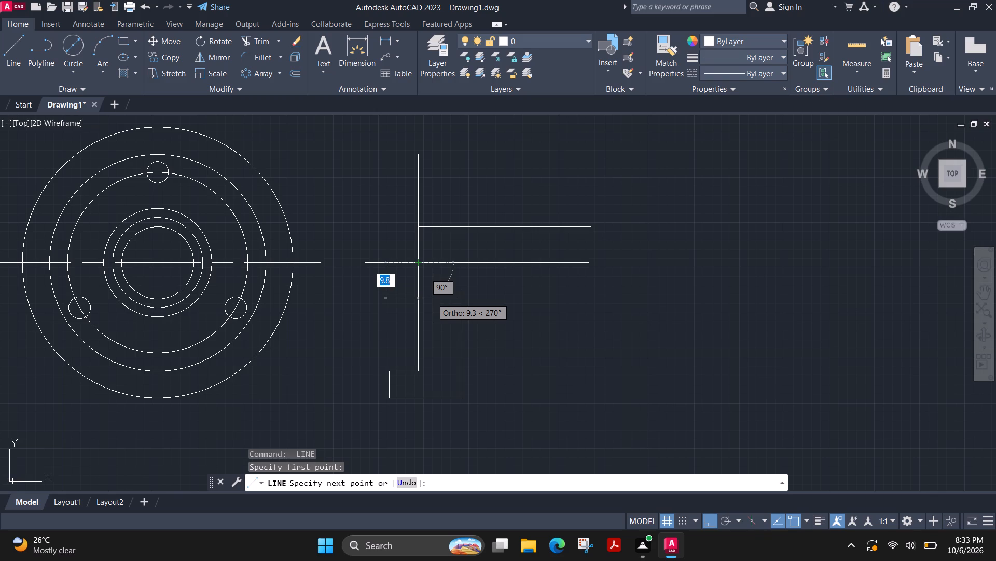
text(10)
key(Return)
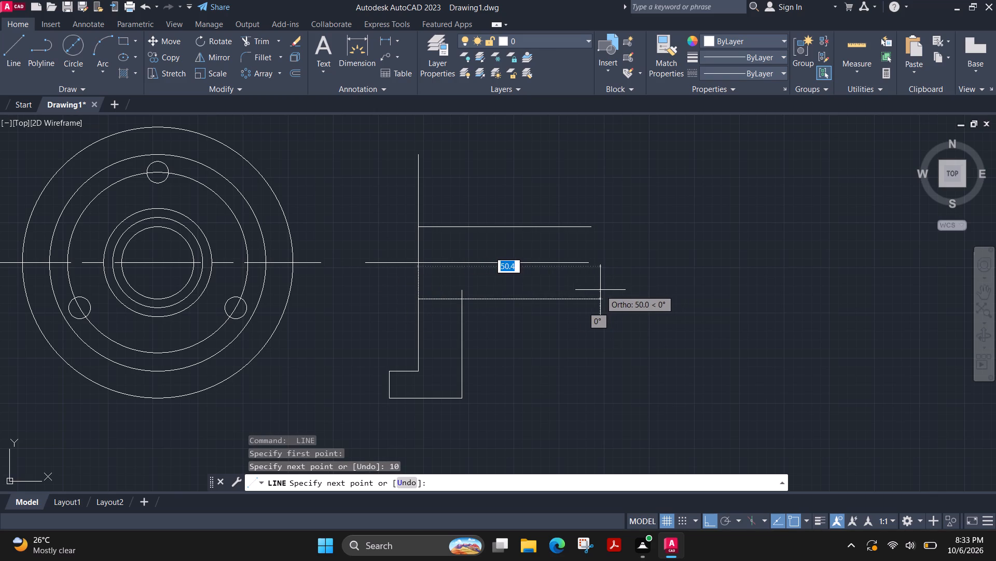
click(600, 290)
key(Escape)
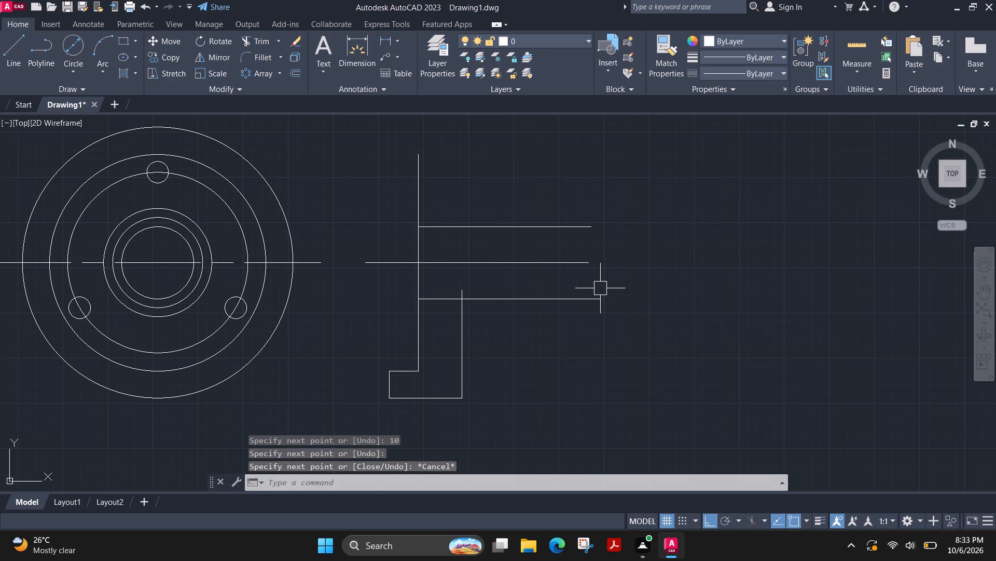
Draw lines from the same centreline intersection: 12.5 mm up, followed by about 52 mm horizontally away from the circles.
key(space)
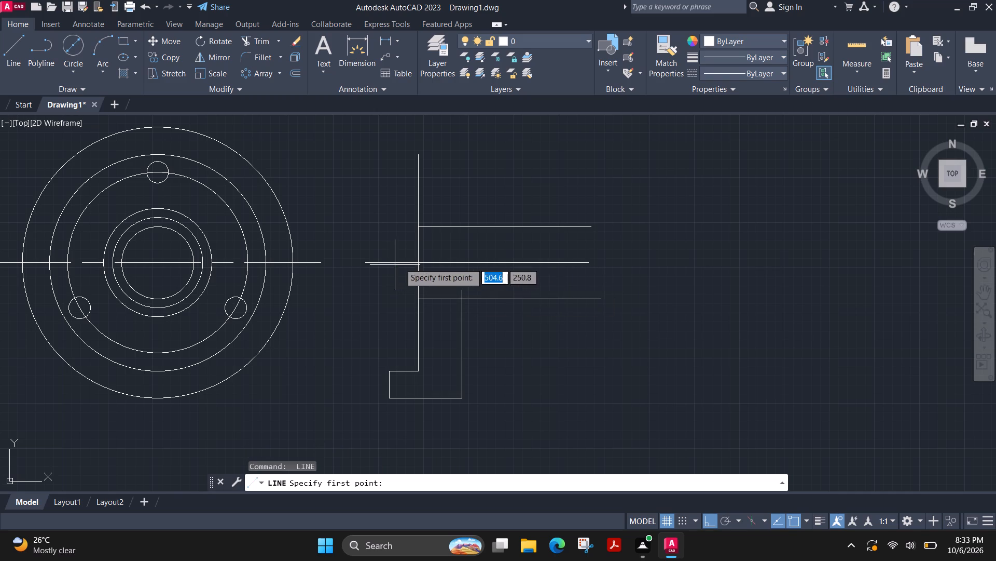
click(421, 265)
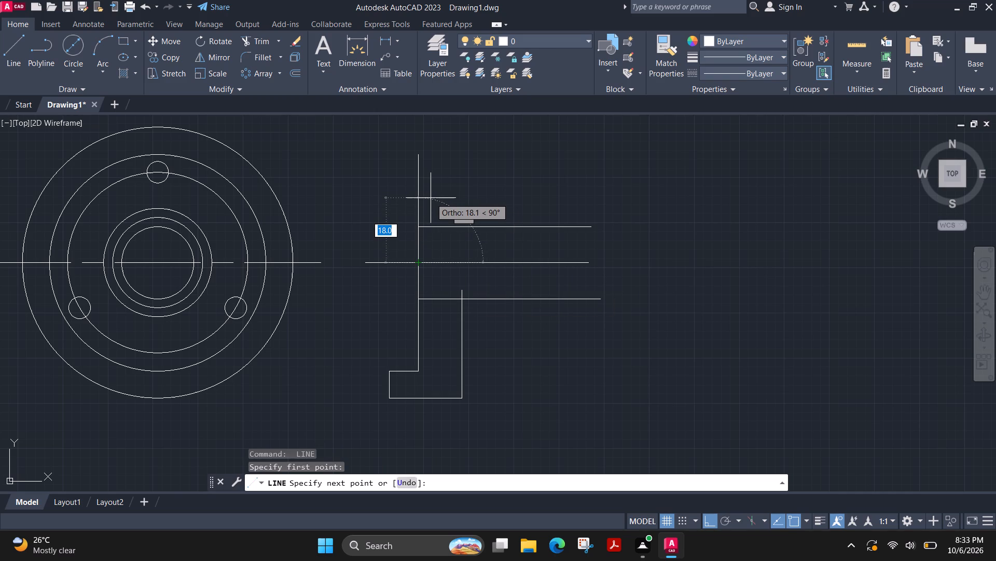
text(12.5)
key(Return)
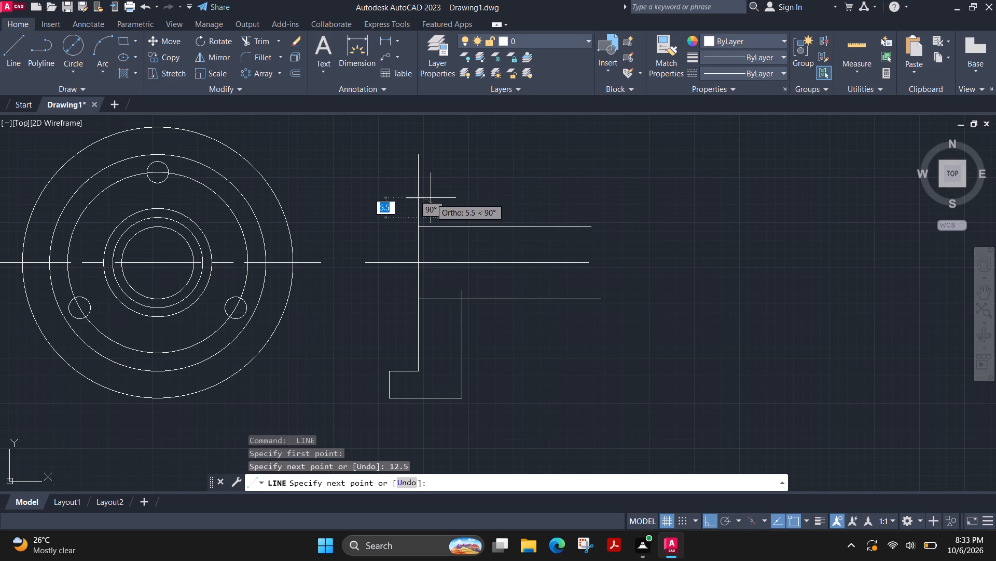
click(606, 207)
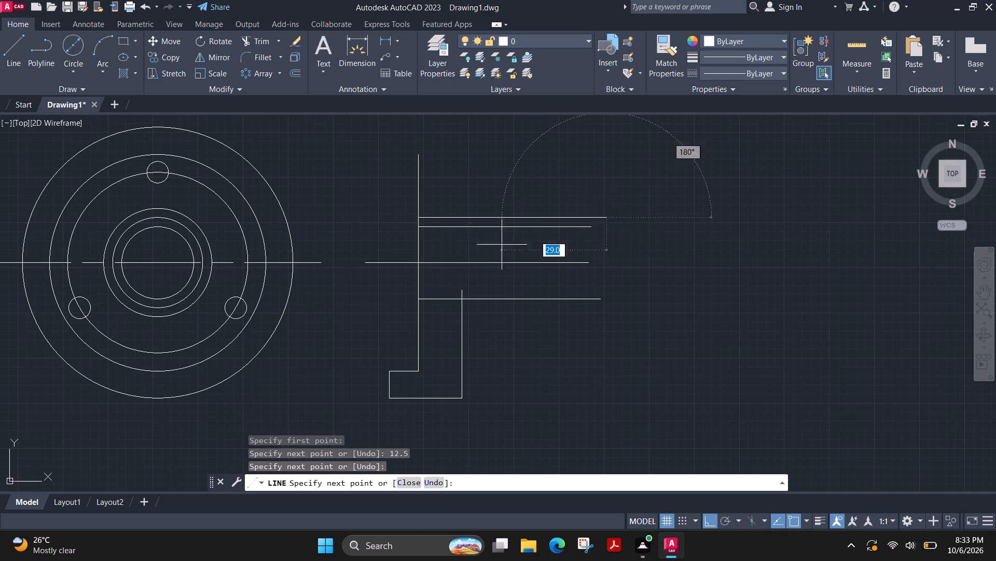
key(Escape)
Draw lines from the same centreline intersection: 12.5 mm down, followed by about 59 mm horizontally away from the circles.
key(space)
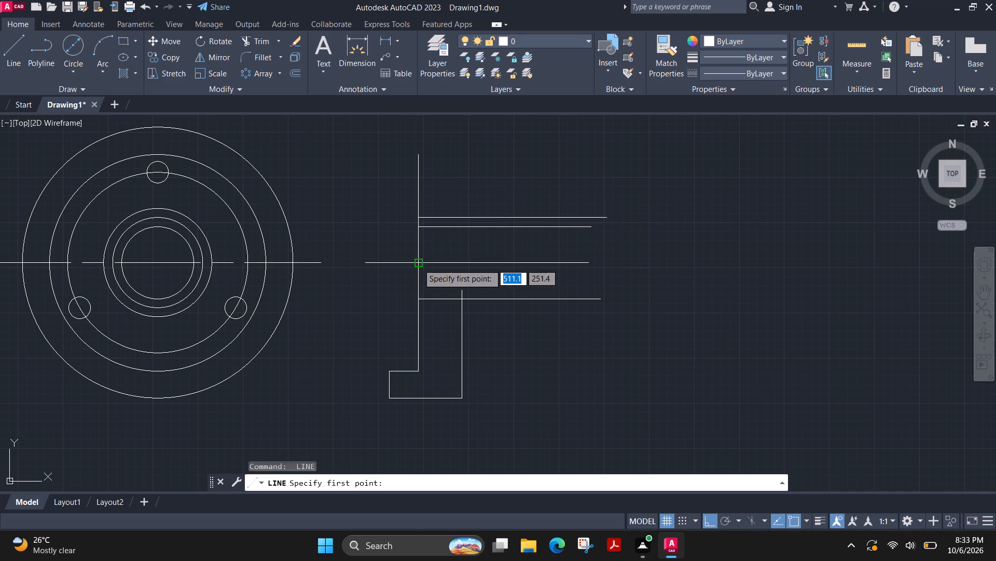
click(418, 263)
text(12.5)
key(Return)
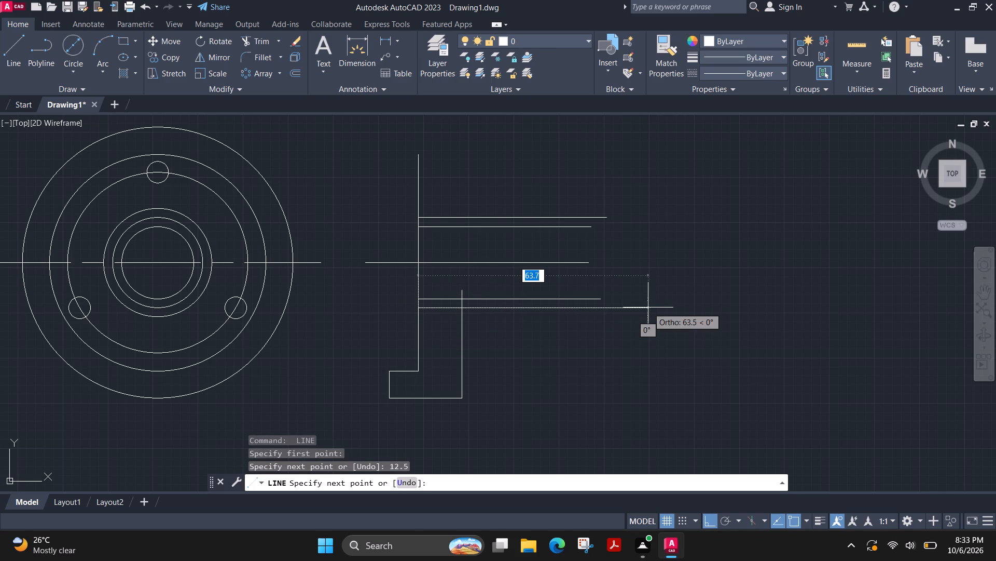
click(633, 309)
key(Escape)
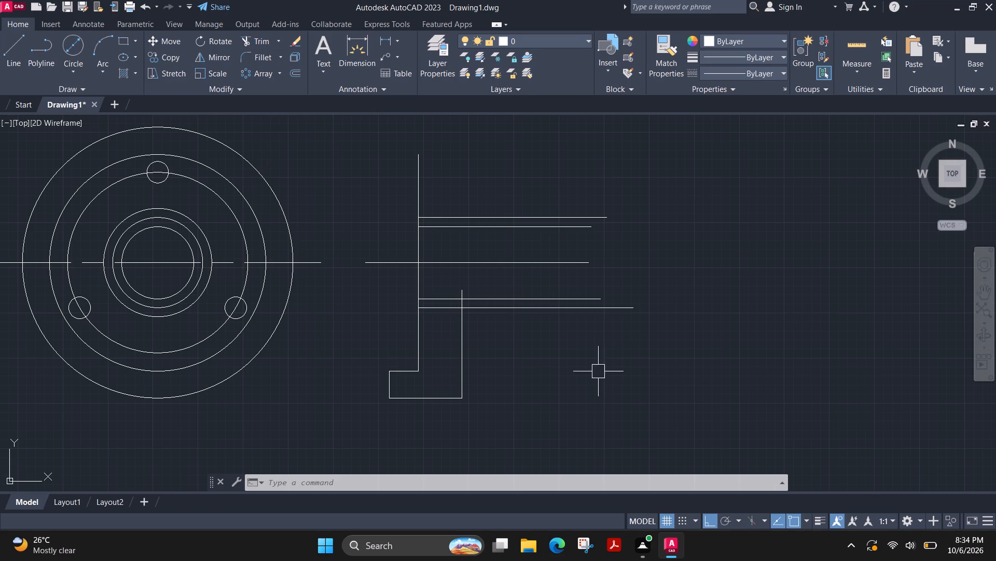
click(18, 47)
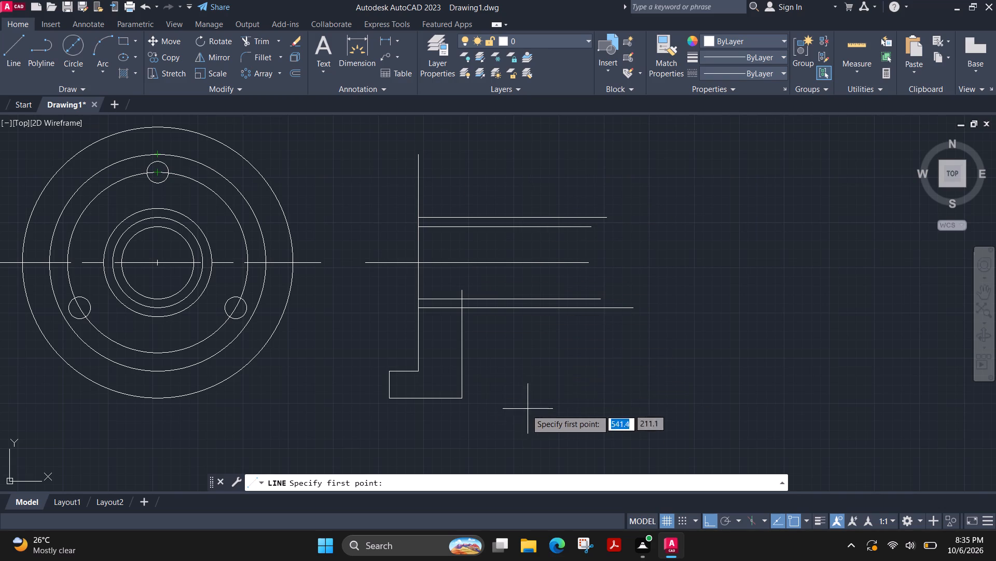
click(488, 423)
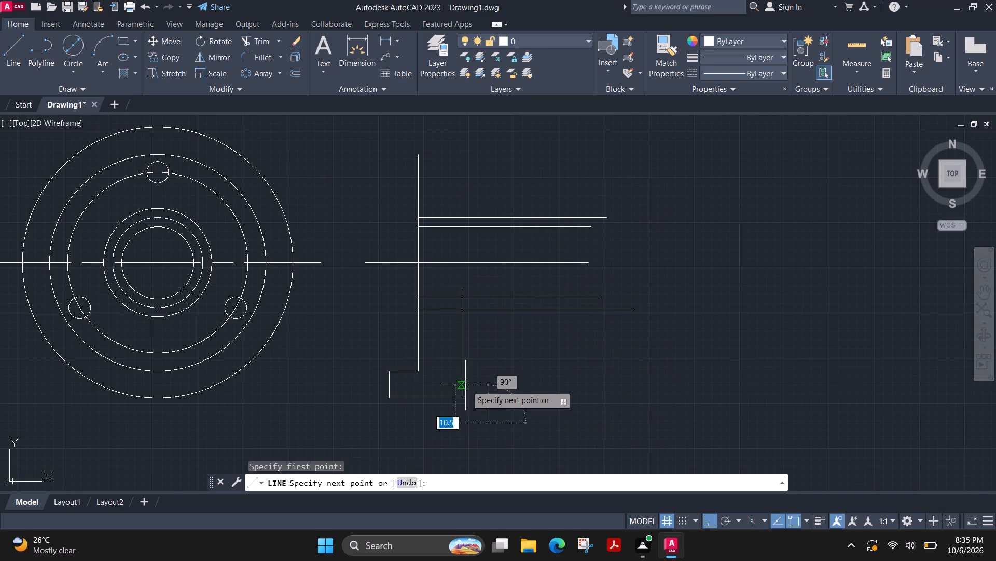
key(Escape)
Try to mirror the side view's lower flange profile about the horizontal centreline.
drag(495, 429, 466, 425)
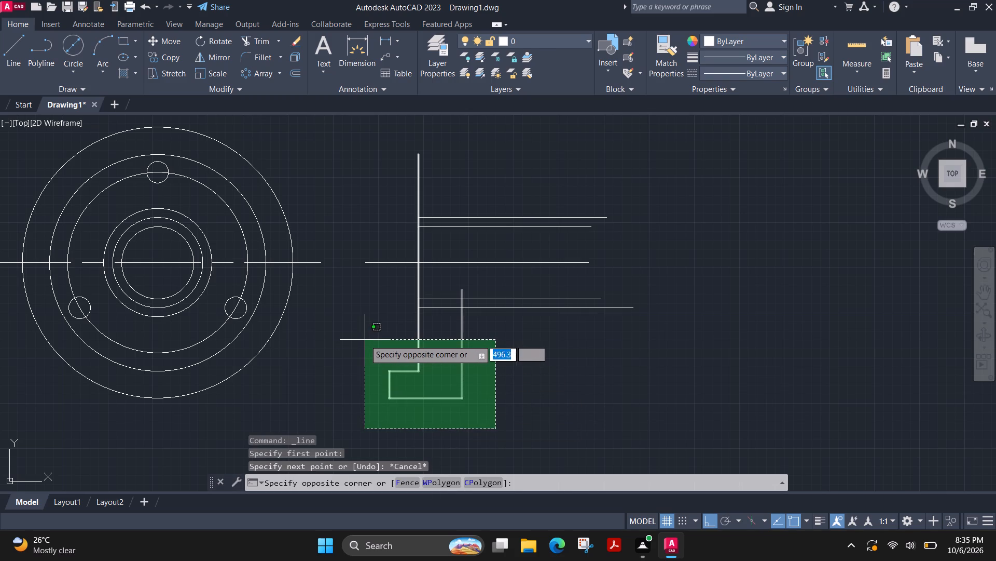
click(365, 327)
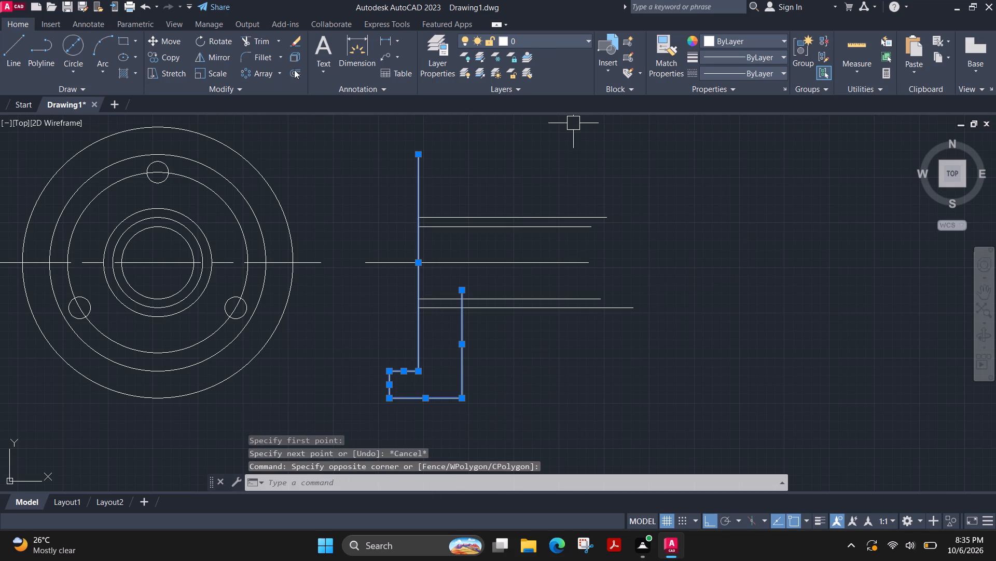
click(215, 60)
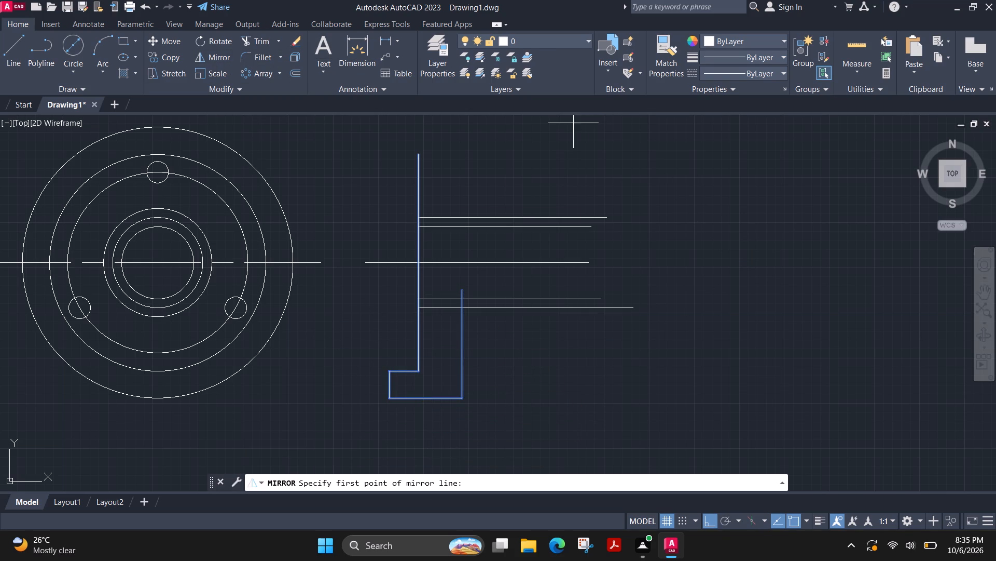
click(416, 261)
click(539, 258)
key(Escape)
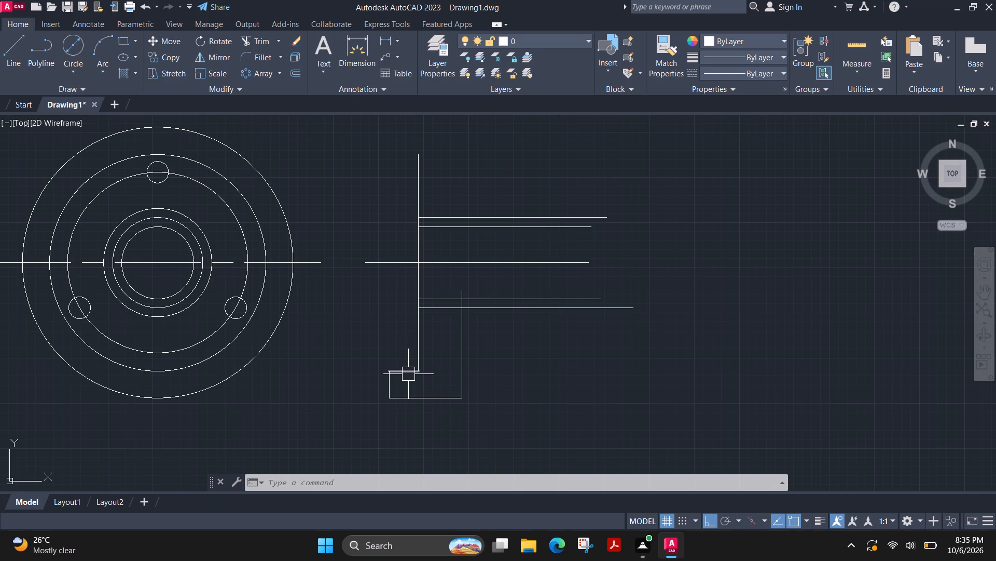
Mirror the side view's lower flange profile, including the long vertical line, about the horizontal centreline, keeping the source objects.
click(224, 57)
click(521, 429)
click(365, 331)
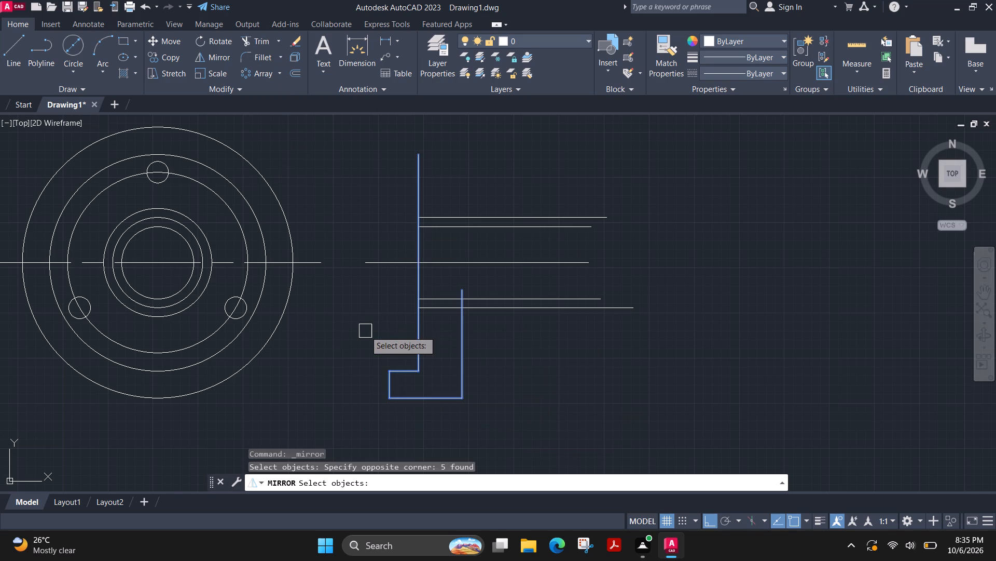
right_click(381, 309)
click(420, 262)
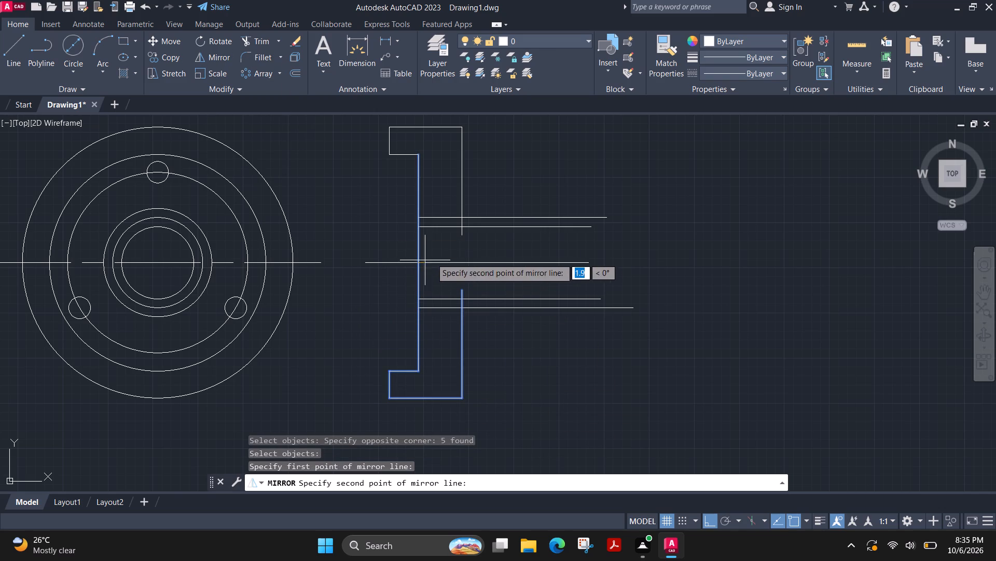
click(493, 263)
drag(525, 311, 493, 263)
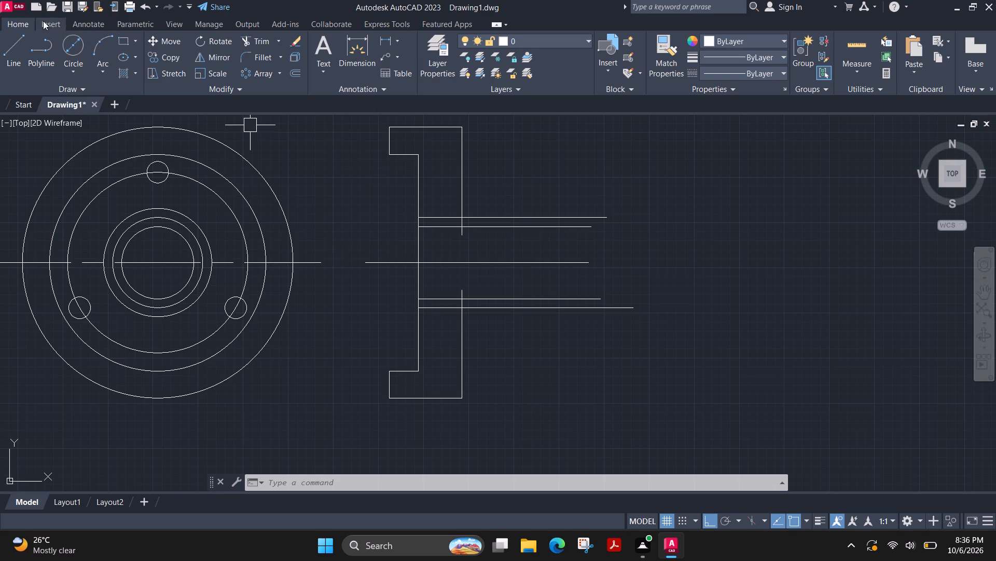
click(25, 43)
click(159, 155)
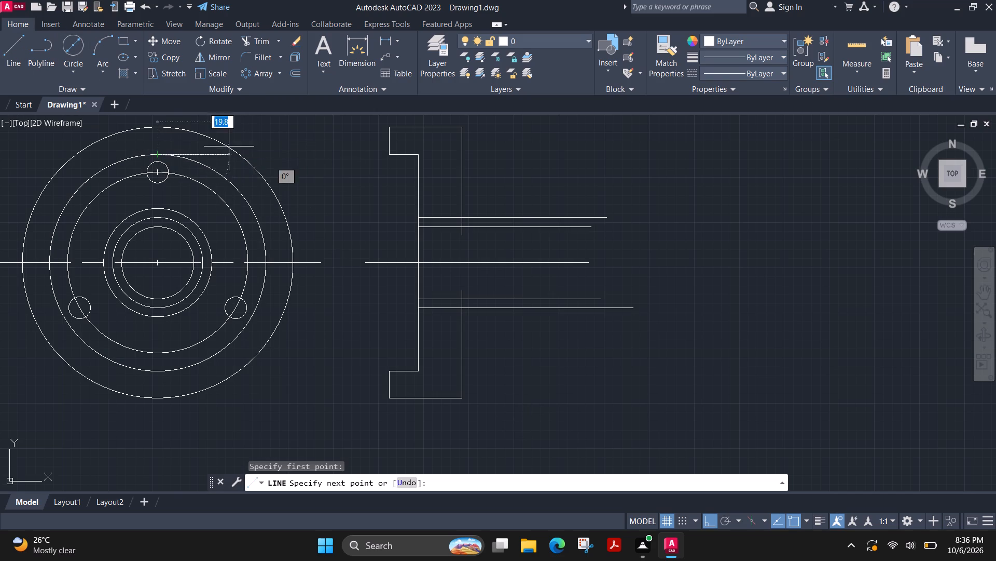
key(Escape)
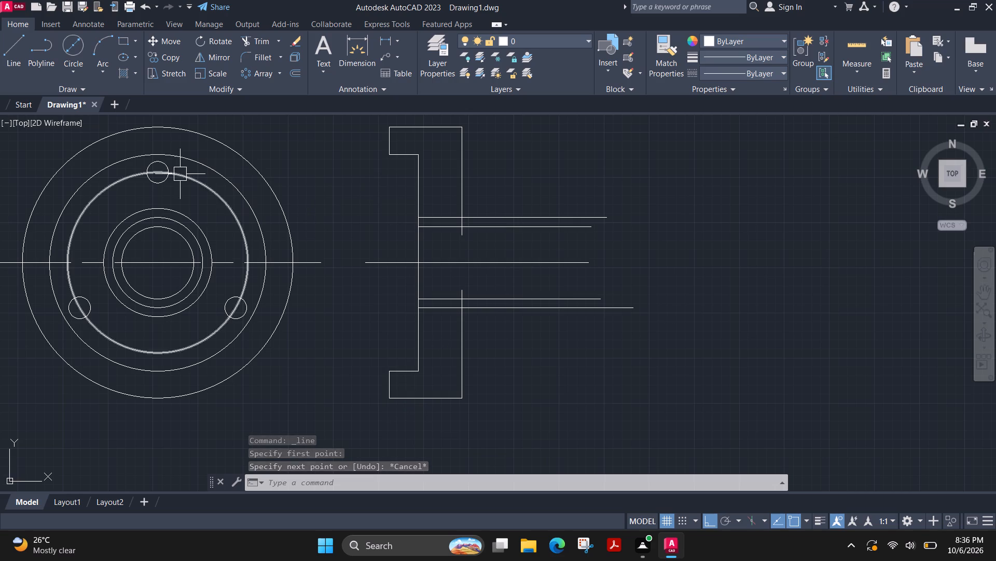
Draw horizontal projection lines from the top and bottom of the front view's upper small hole, extending past the side view's flange.
click(16, 42)
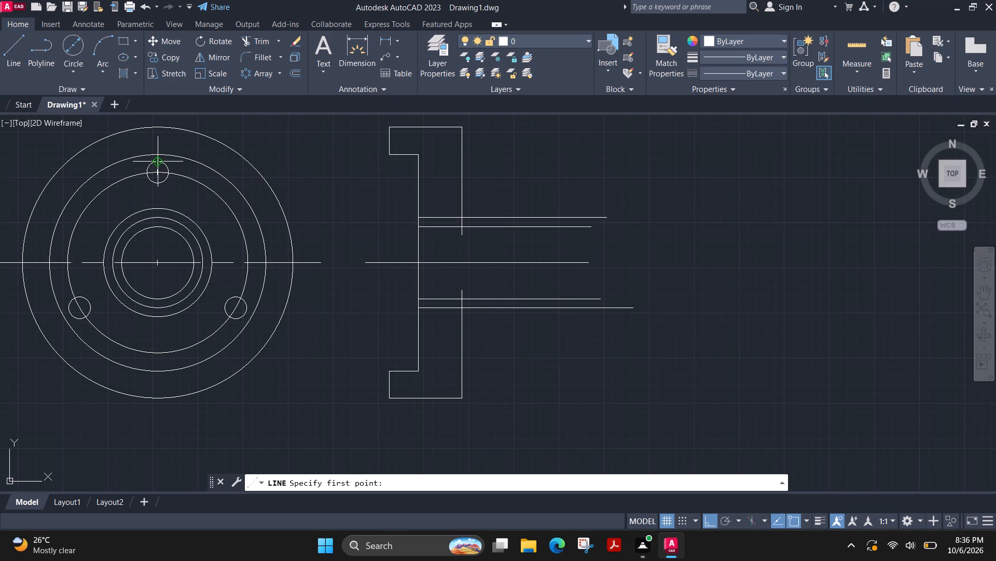
click(158, 164)
click(559, 160)
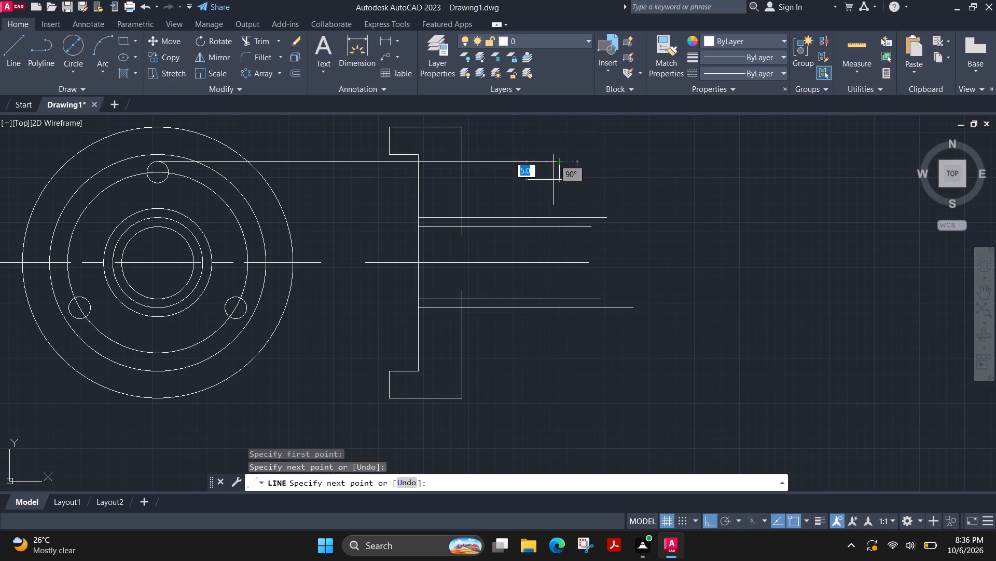
key(Escape)
key(space)
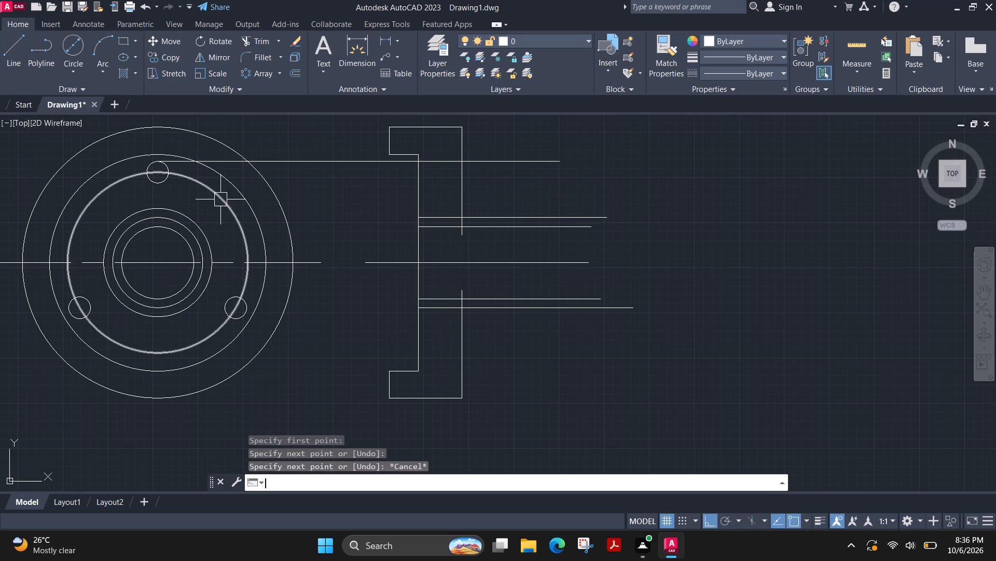
click(157, 184)
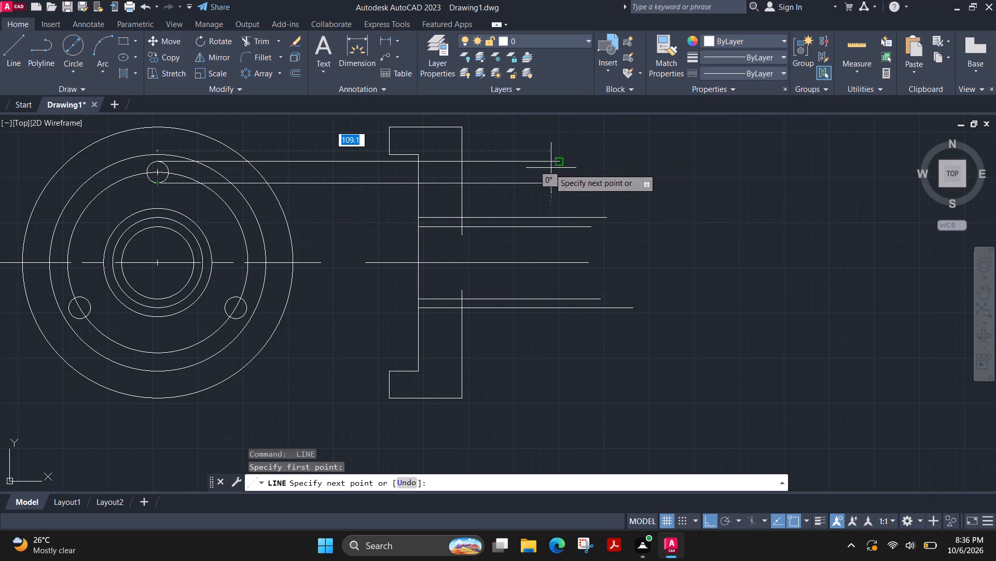
click(548, 182)
key(Escape)
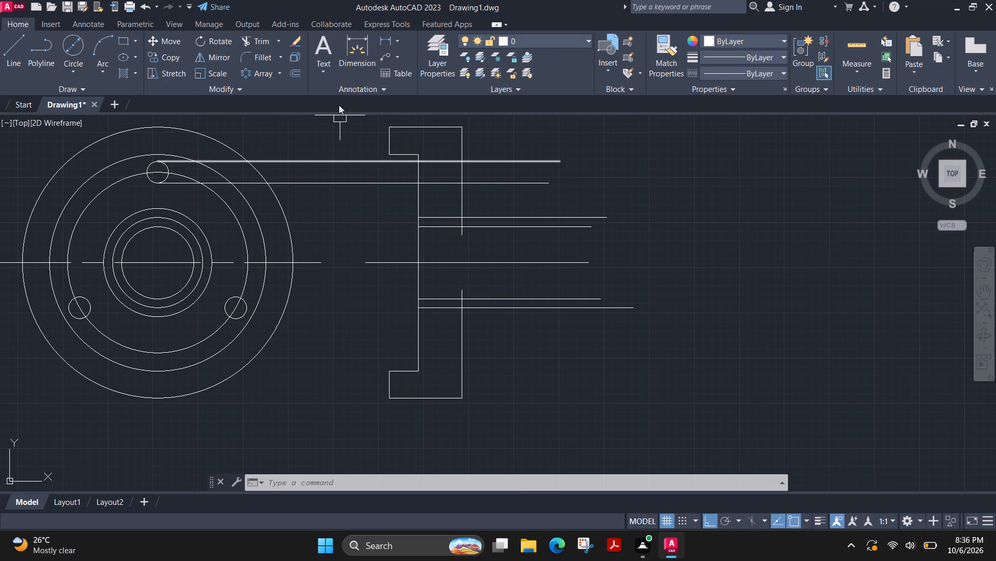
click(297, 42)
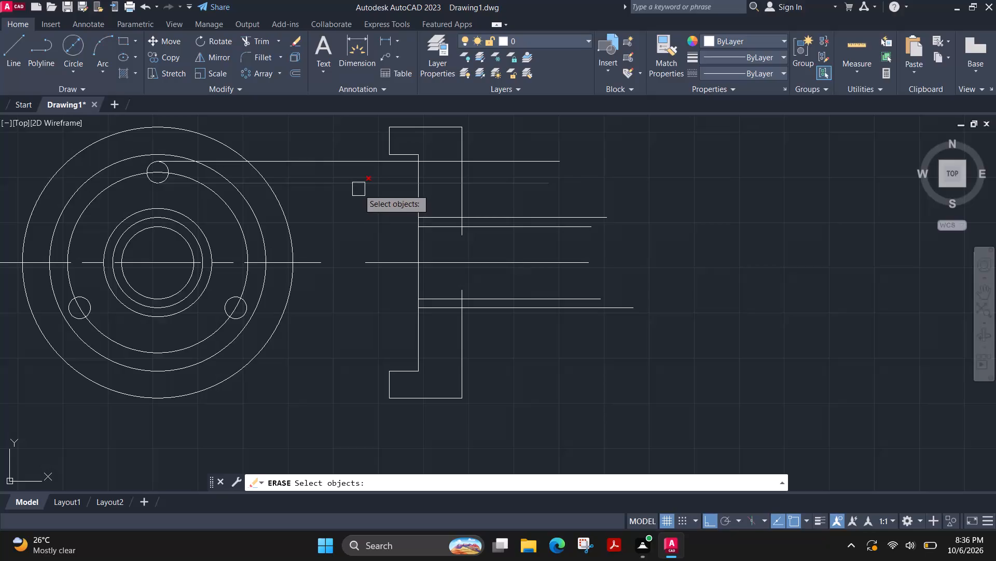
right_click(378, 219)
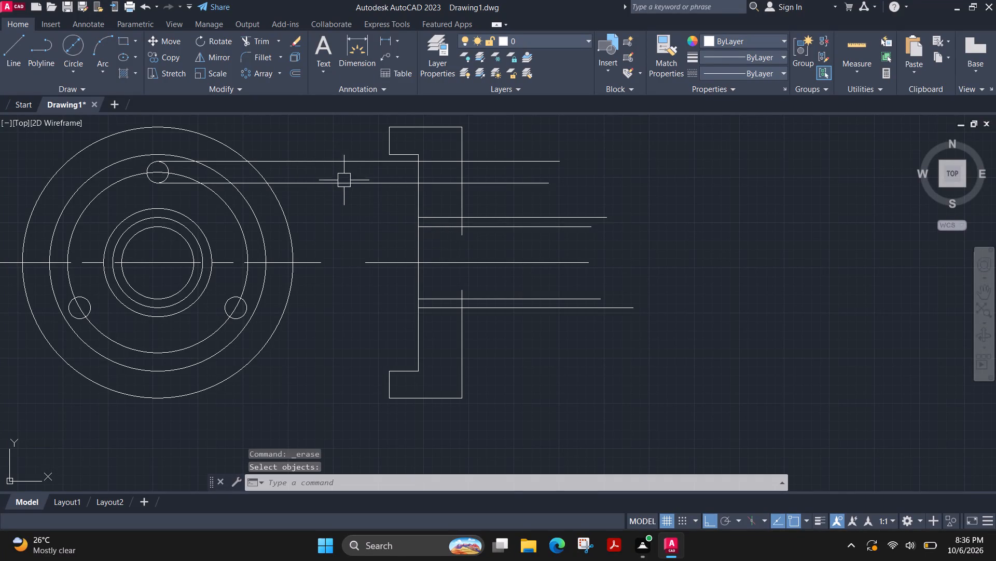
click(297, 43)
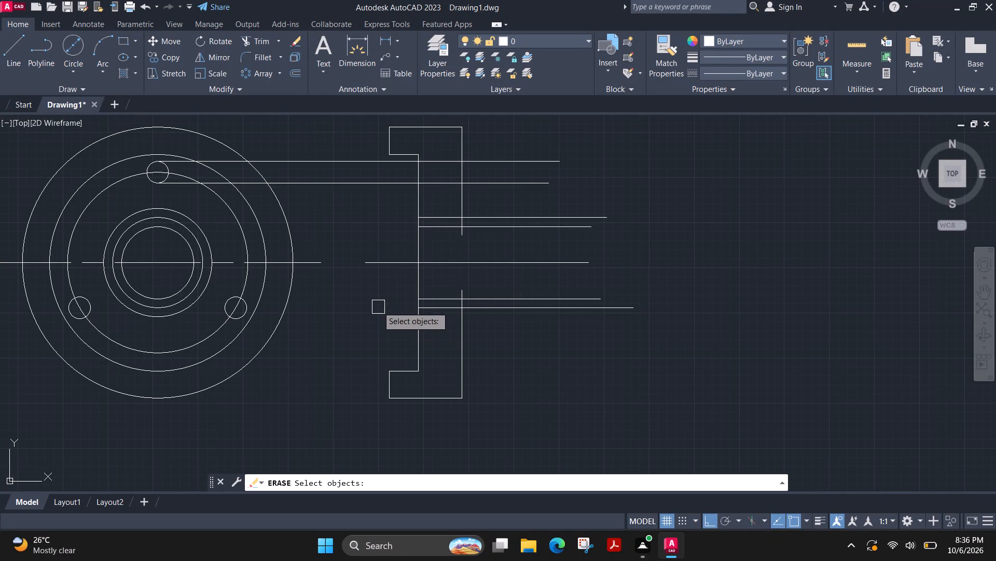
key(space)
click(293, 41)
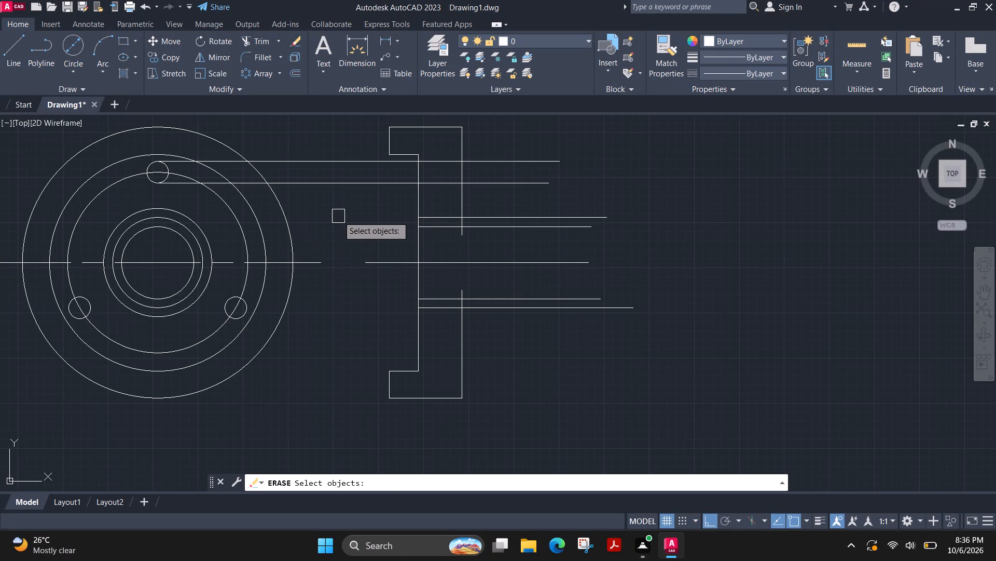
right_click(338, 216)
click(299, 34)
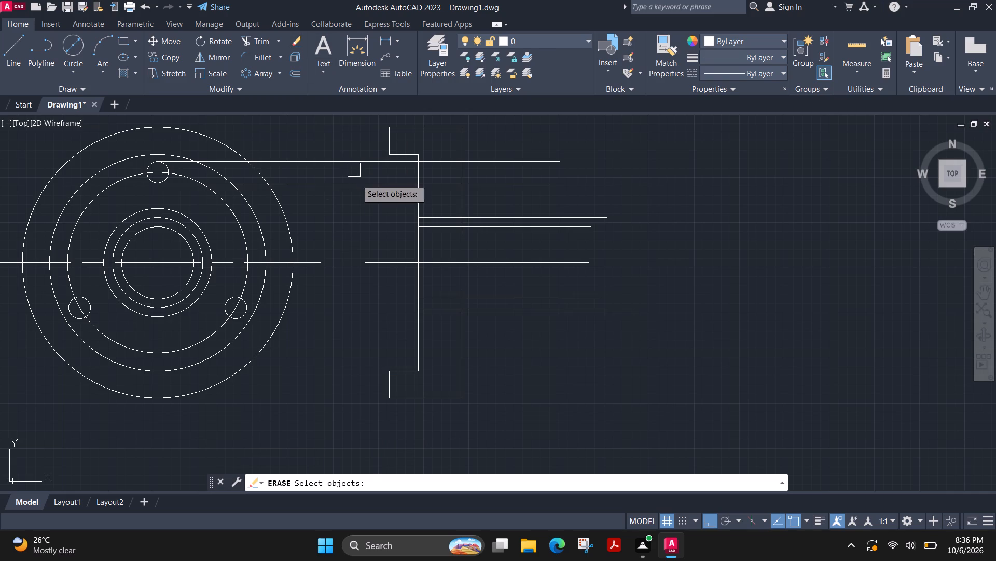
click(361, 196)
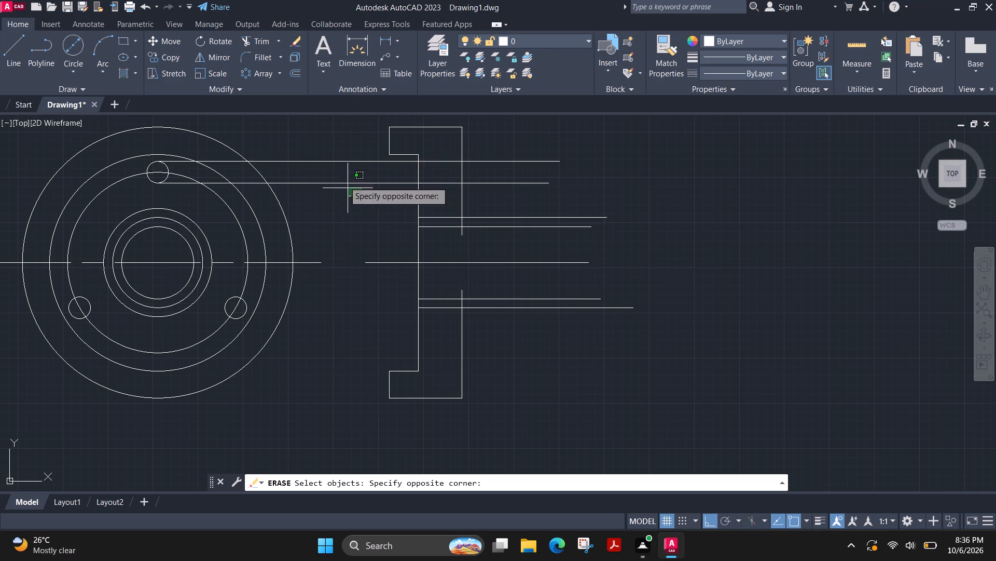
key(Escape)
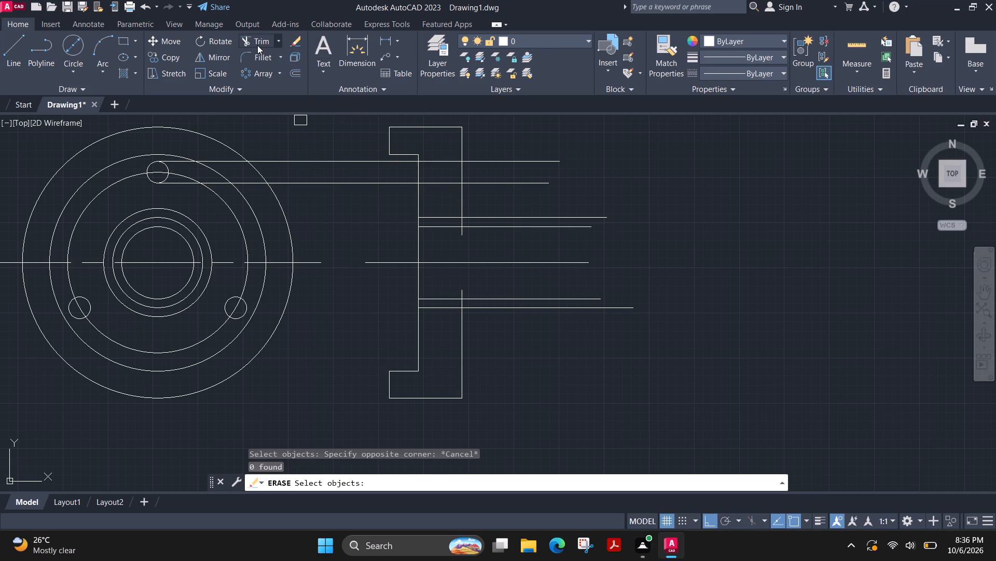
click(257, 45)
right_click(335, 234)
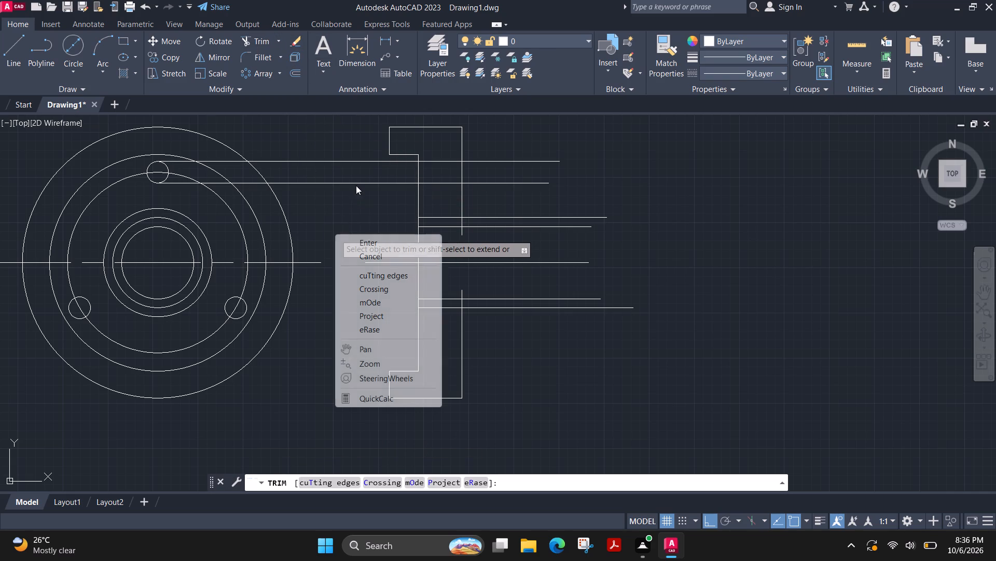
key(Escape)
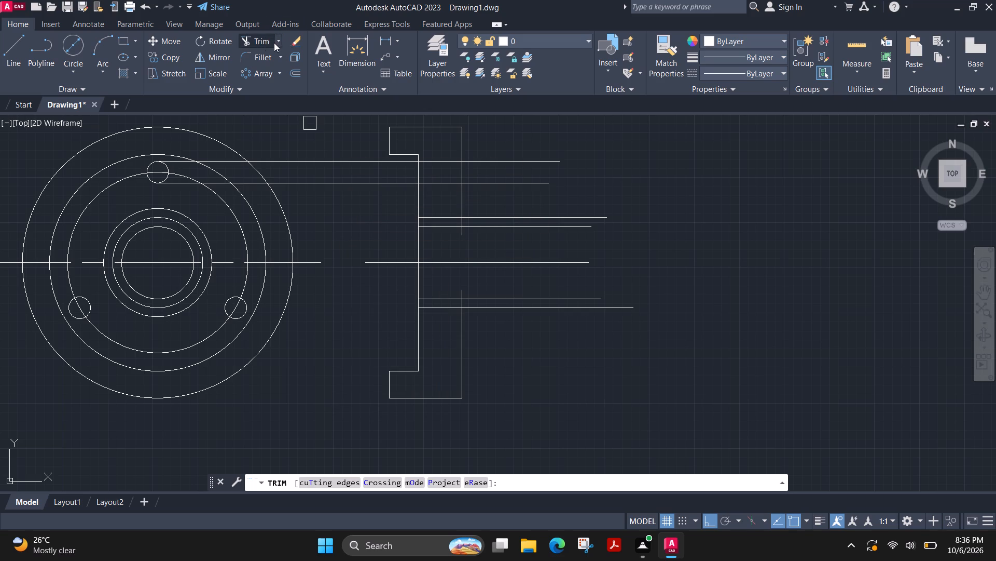
Trim the upper hole's two projection lines between the views and delete their leftover segments inside the front view.
click(264, 43)
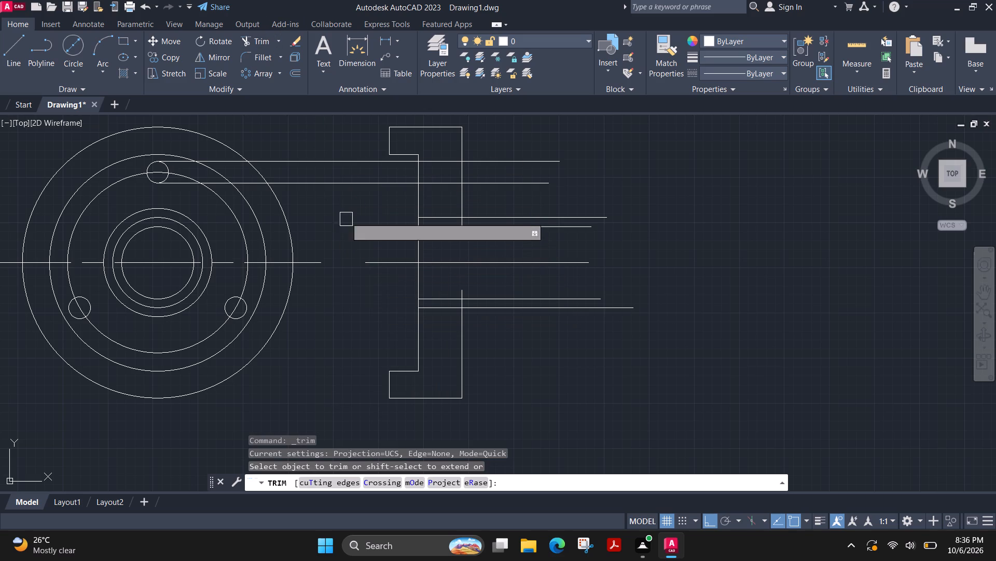
key(space)
click(349, 198)
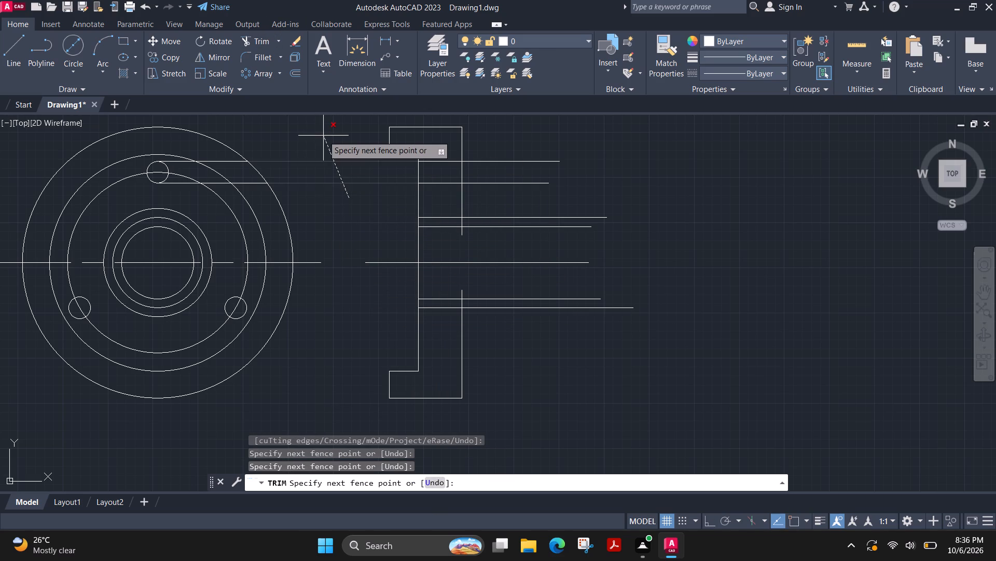
click(323, 136)
key(Escape)
click(219, 163)
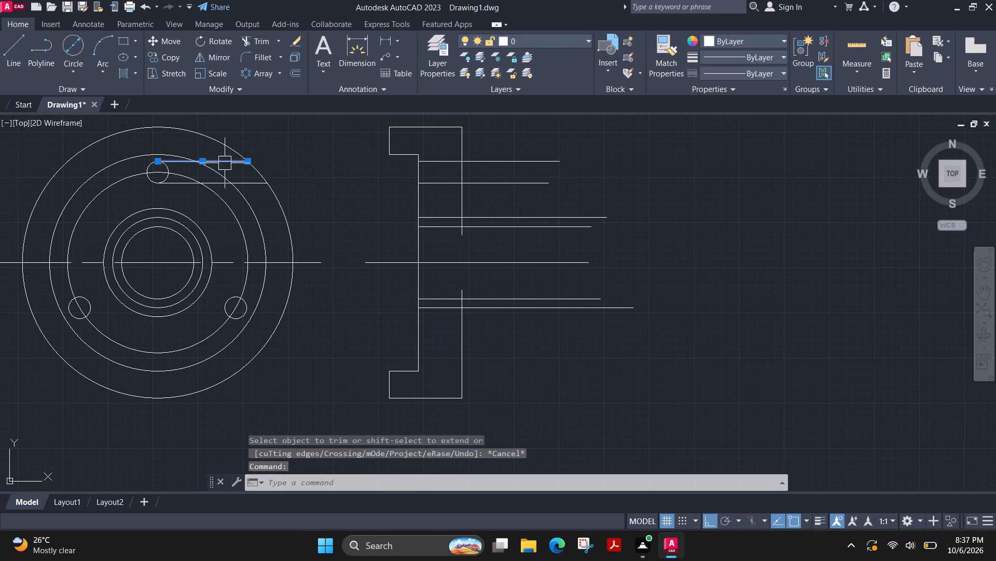
click(249, 188)
key(Delete)
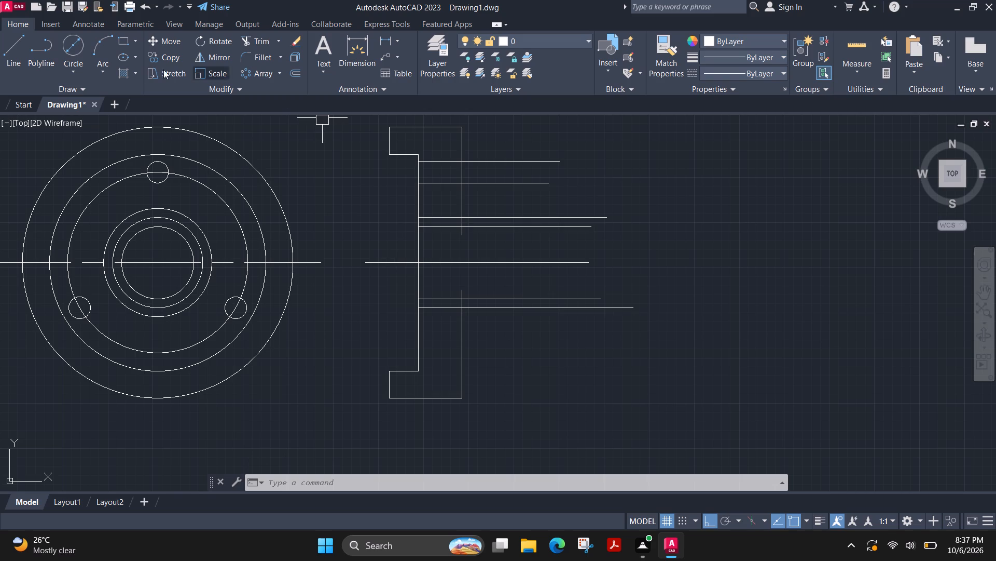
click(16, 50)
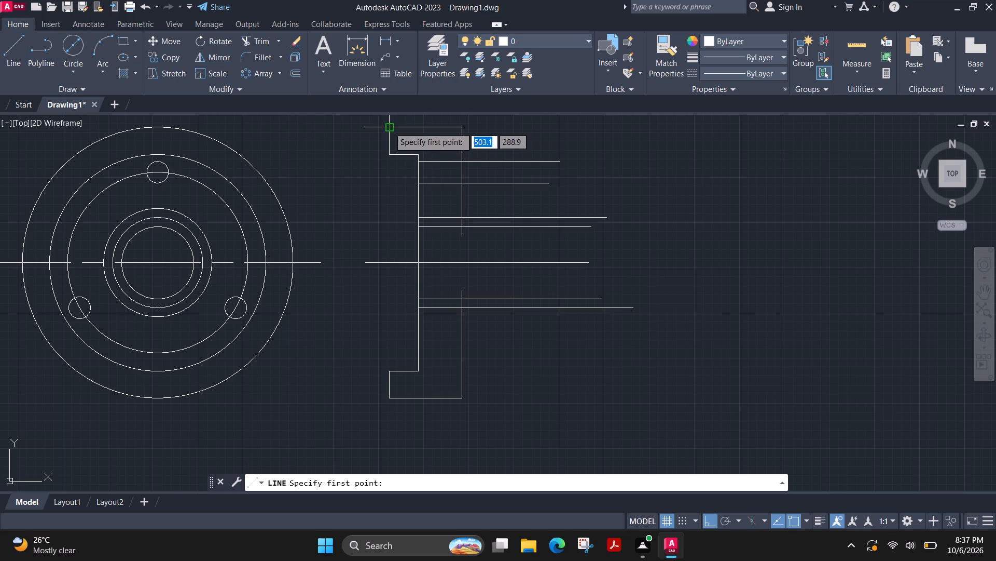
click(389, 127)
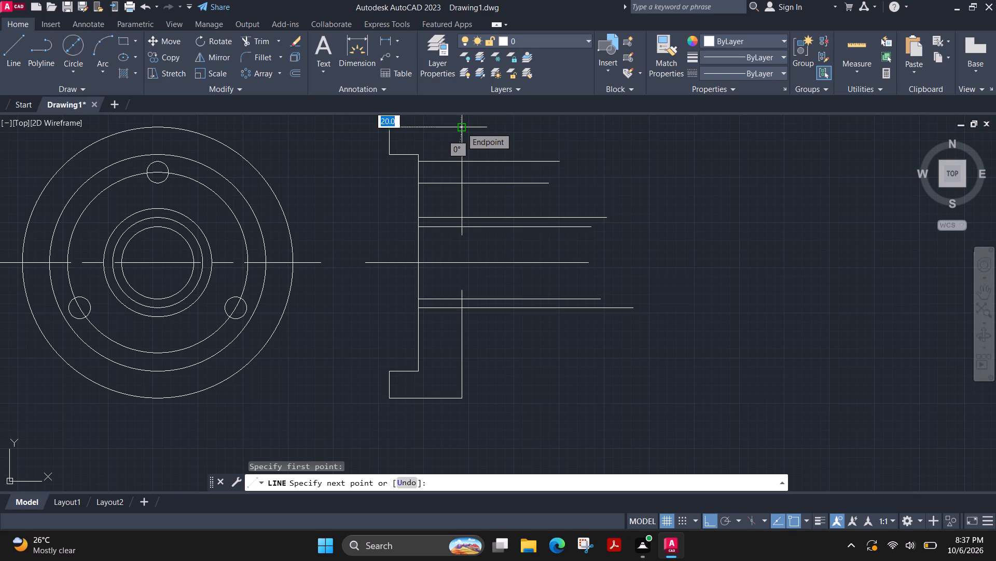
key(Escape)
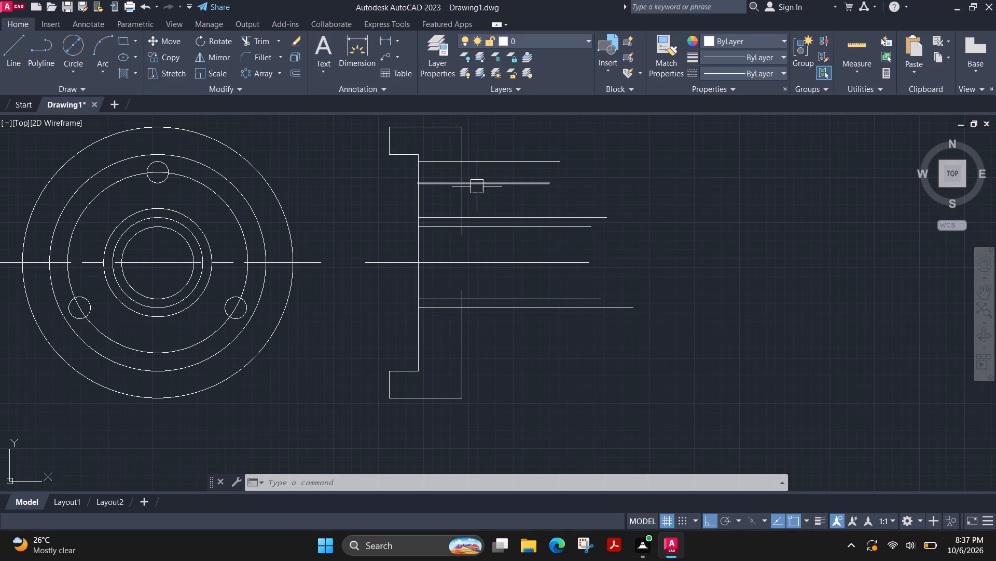
Draw a horizontal projection line from the upper small hole's centre, extending well past the side view's flange.
click(13, 68)
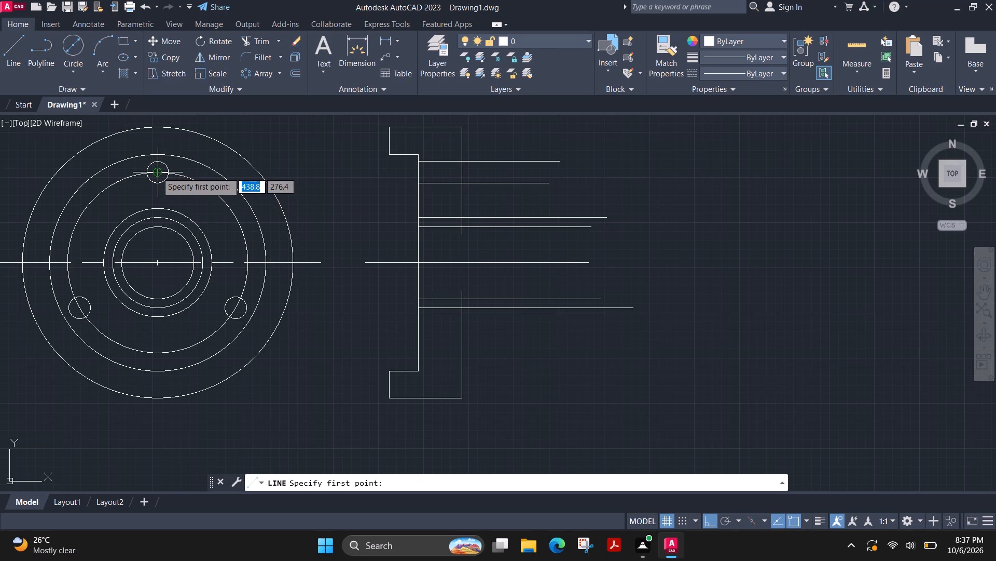
click(157, 172)
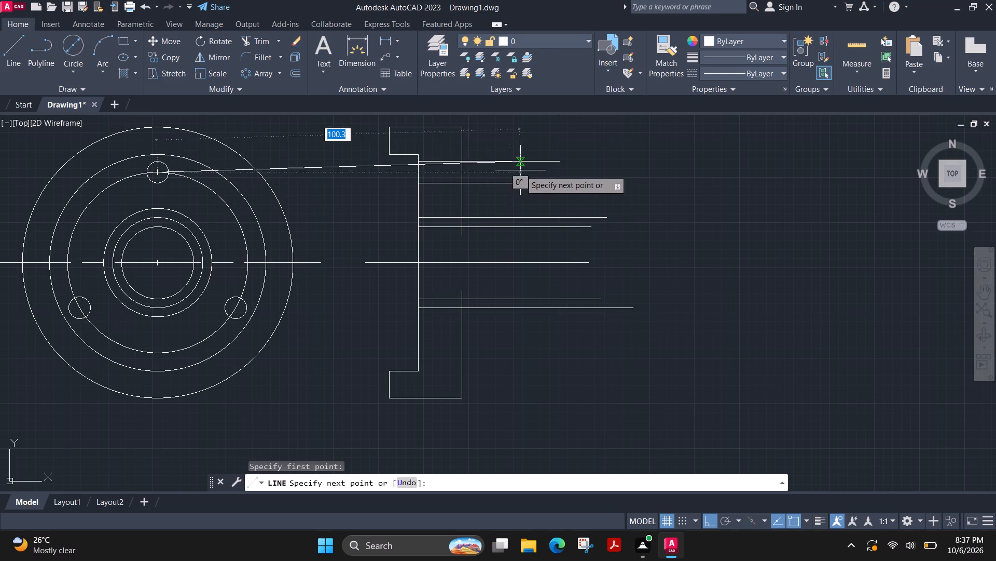
click(658, 188)
key(Escape)
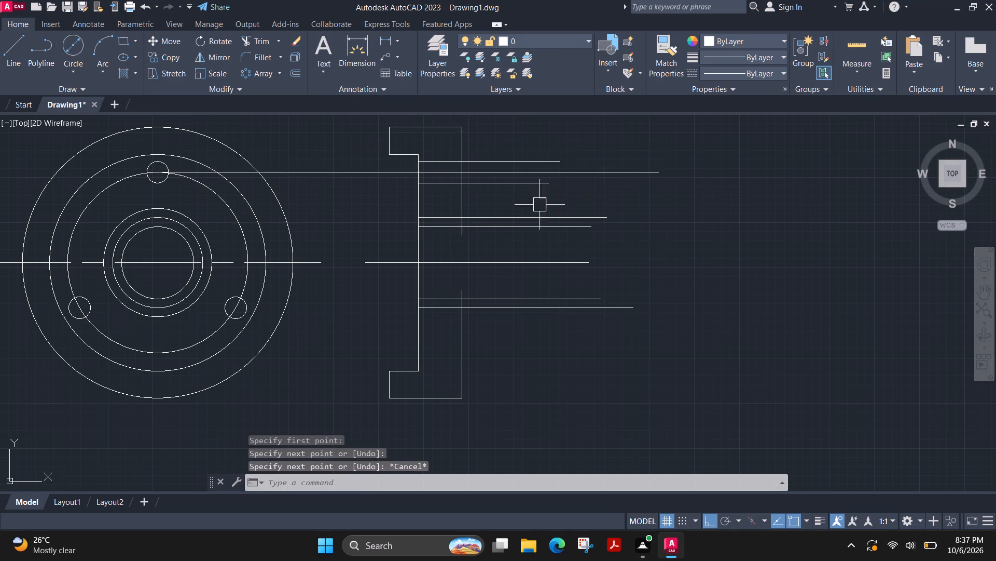
Trim the hole-centre projection line to the side view's flange thickness and delete its leftover segment inside the front view.
click(259, 40)
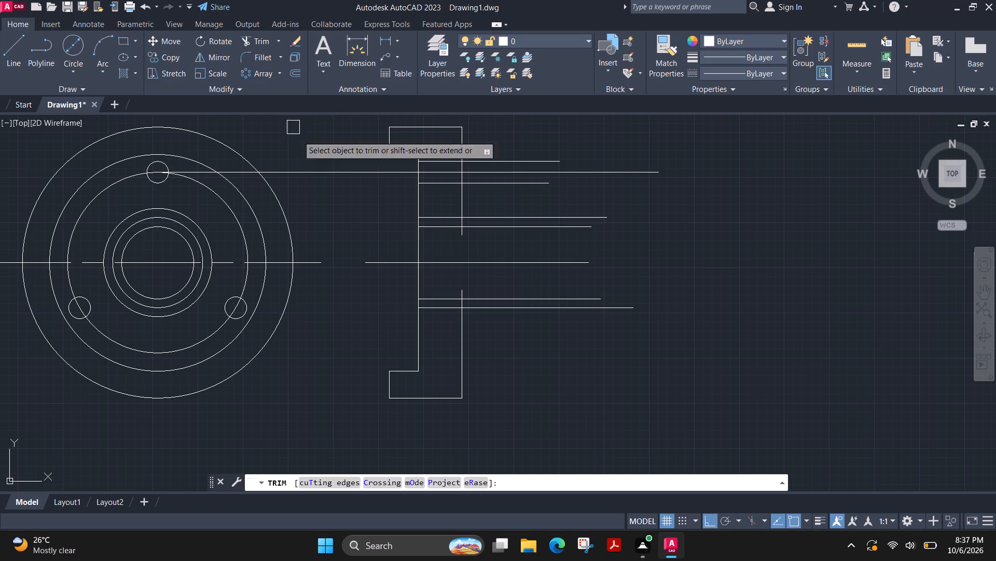
click(337, 176)
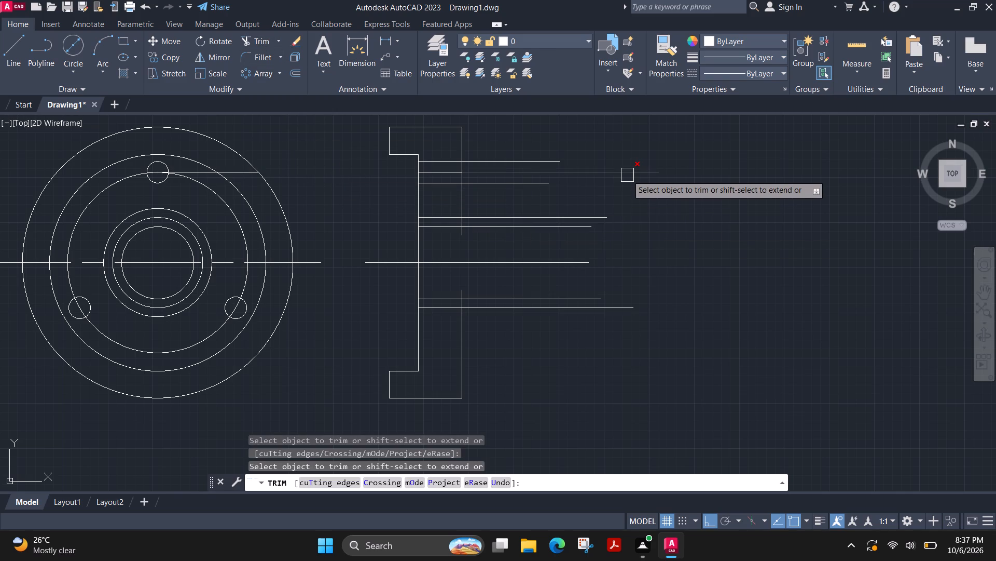
click(627, 175)
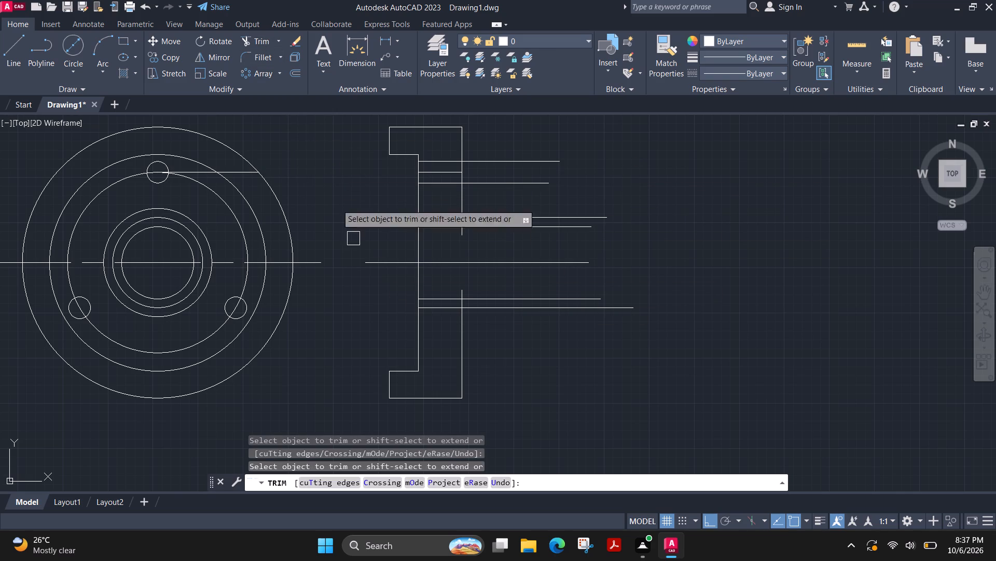
key(Escape)
click(237, 173)
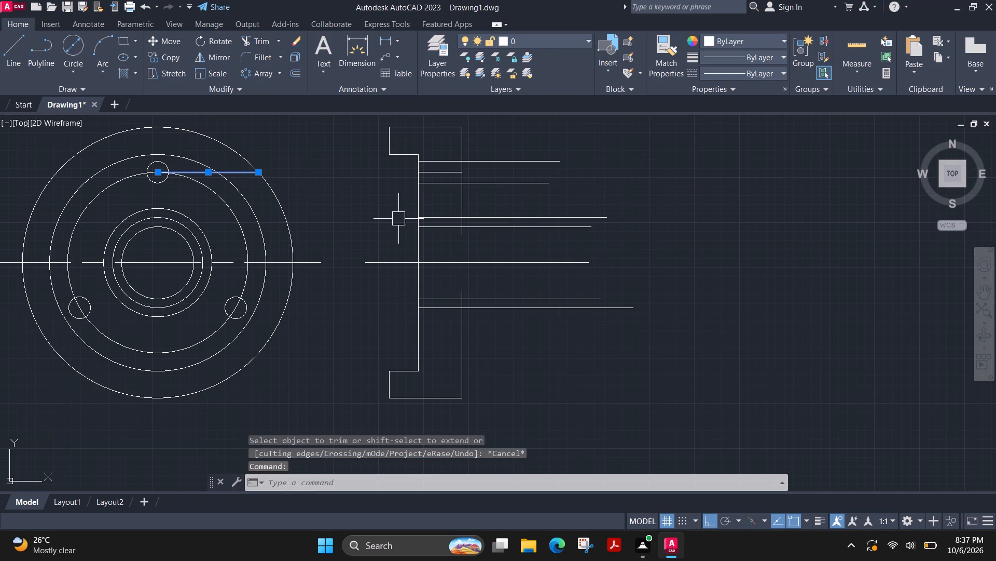
key(Delete)
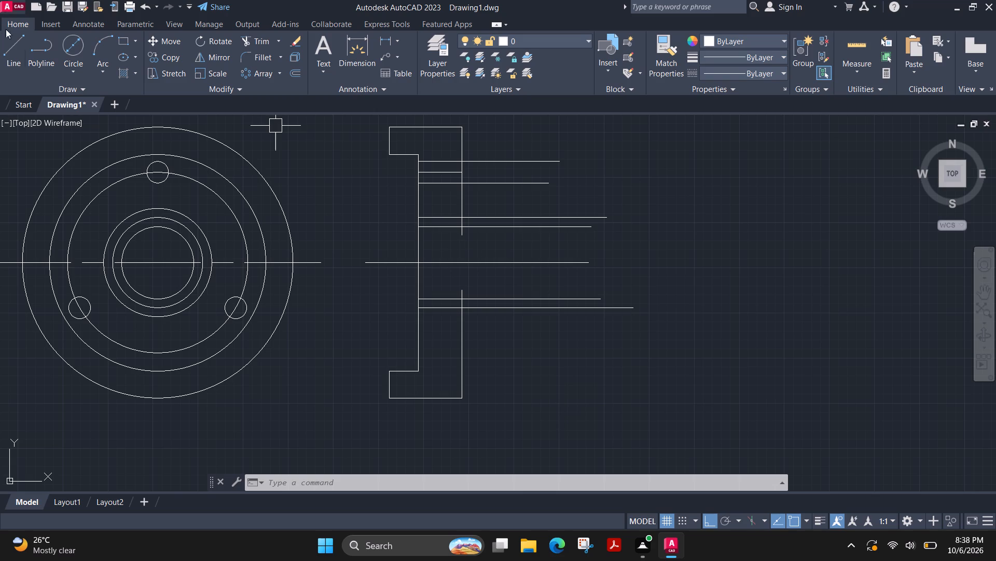
From the flange's outer face at the lowest hub line, draw 20 mm horizontally outward, followed by a vertical line up past the upper hole's projection lines.
click(13, 40)
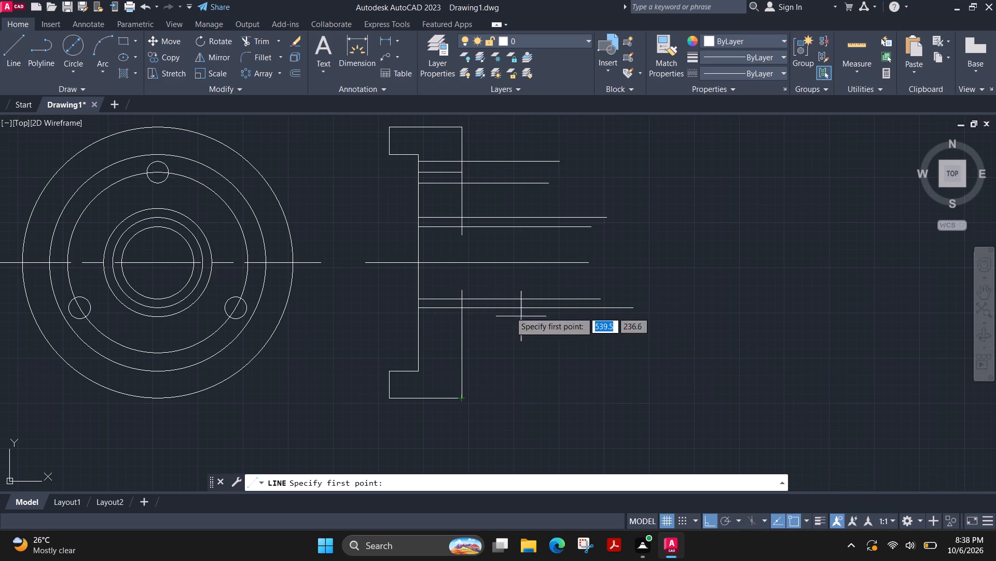
click(462, 309)
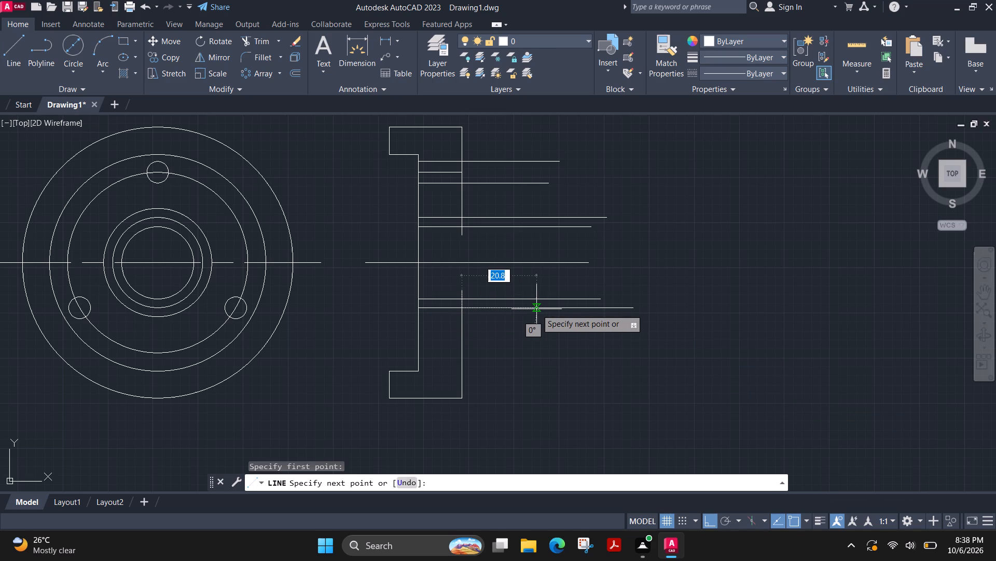
text(20)
key(Return)
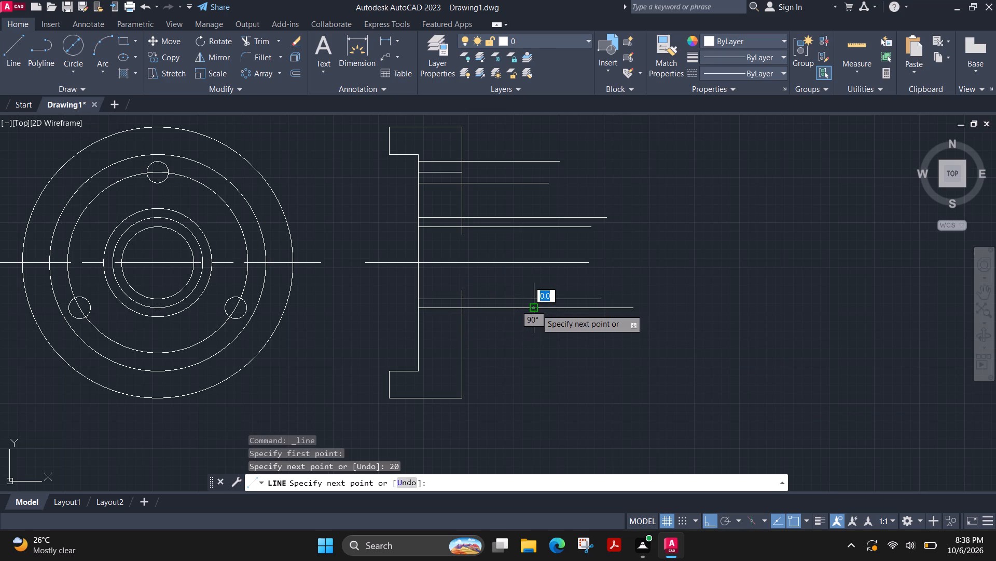
click(536, 135)
key(Escape)
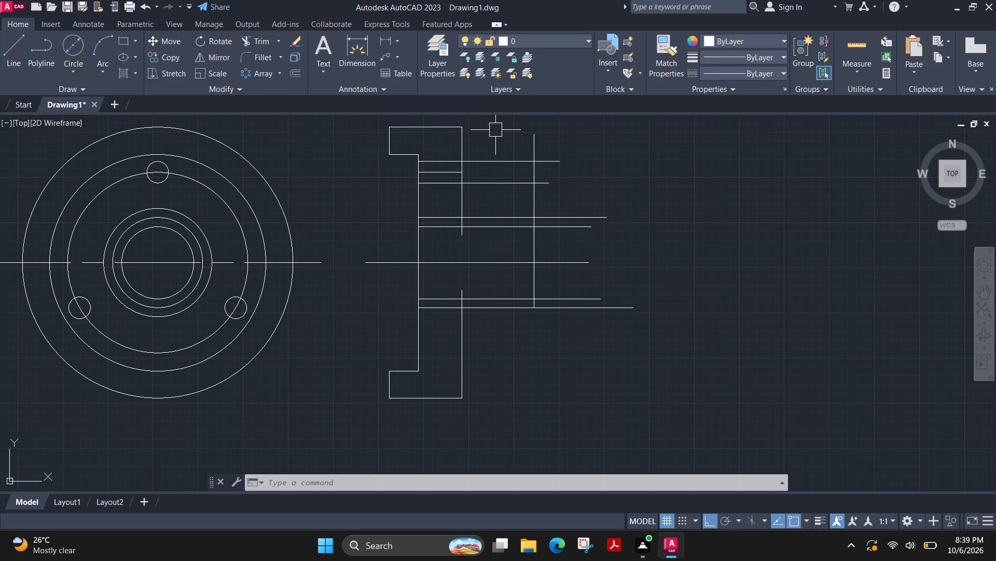
Extend the side view's flange outer face line upward, well beyond the flange's top edge.
middle_drag(494, 135, 470, 207)
click(13, 50)
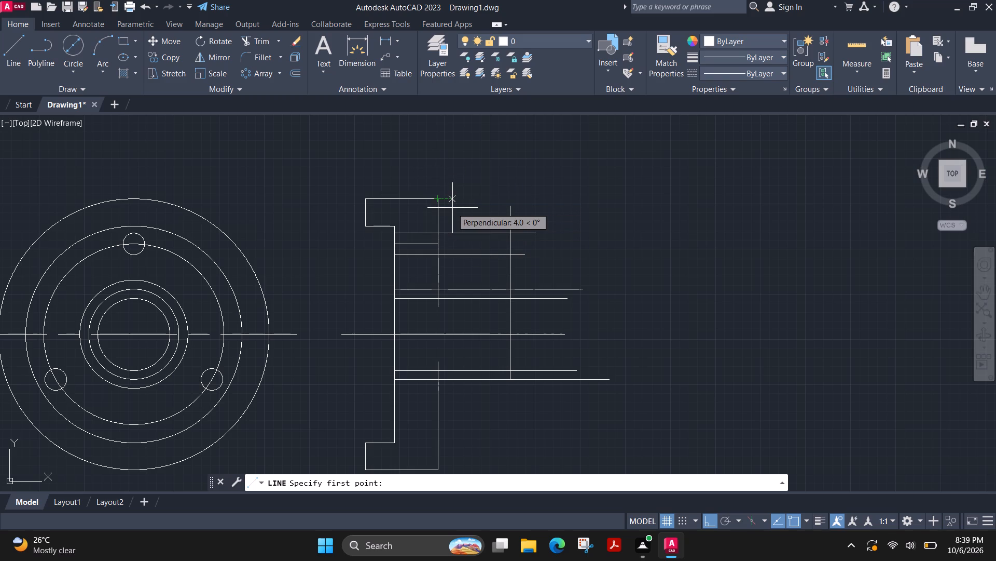
key(Escape)
click(439, 212)
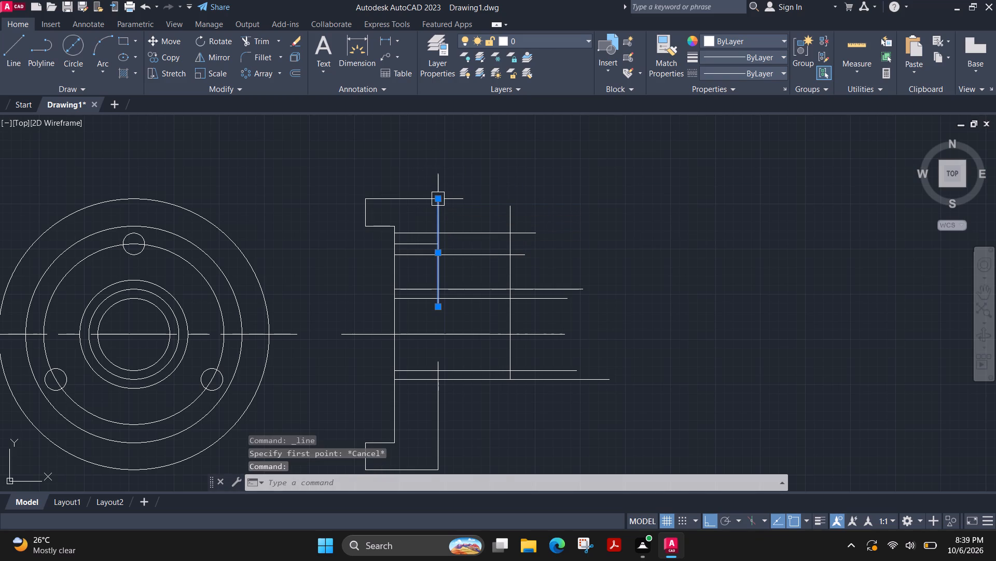
click(439, 196)
click(439, 170)
key(Escape)
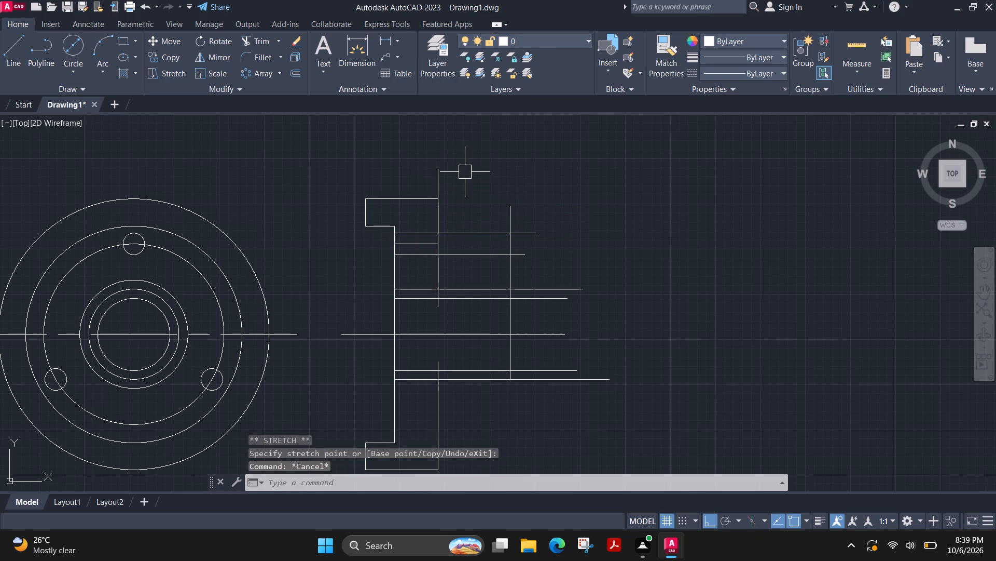
From the extended face line's top end, draw 3 mm horizontally outward, followed by a vertical line about 38.8 mm down past the upper hub lines.
click(6, 51)
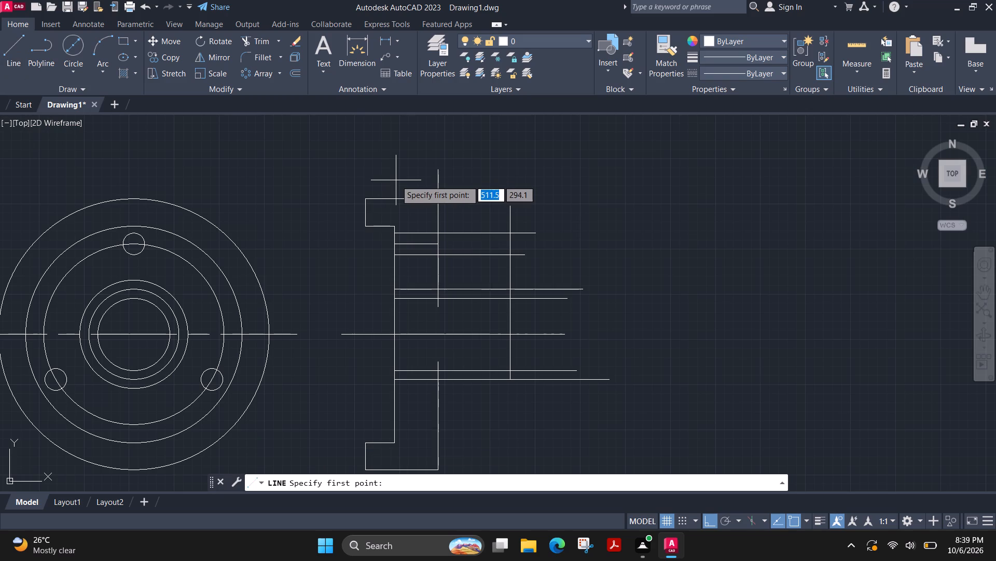
click(435, 171)
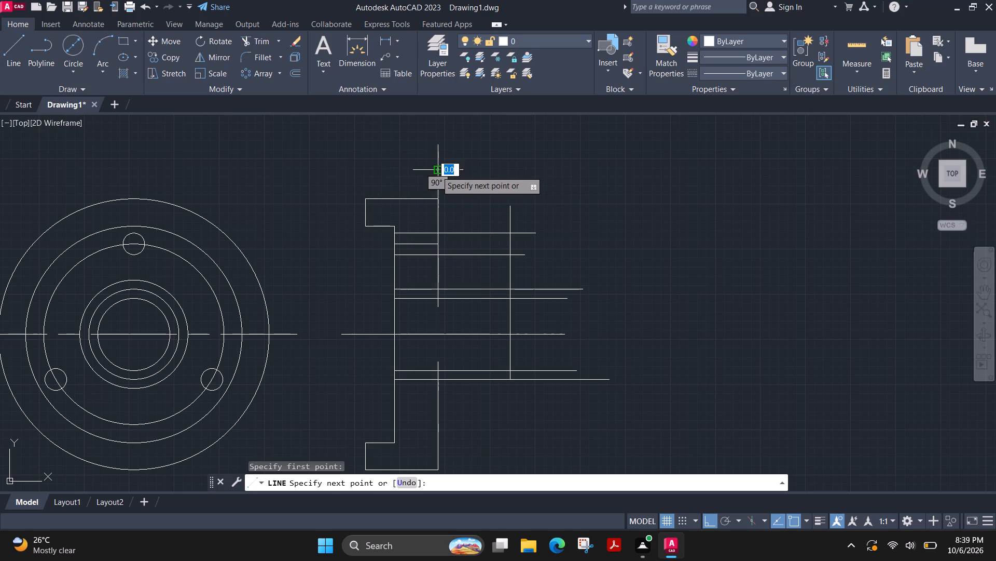
key(3)
key(Return)
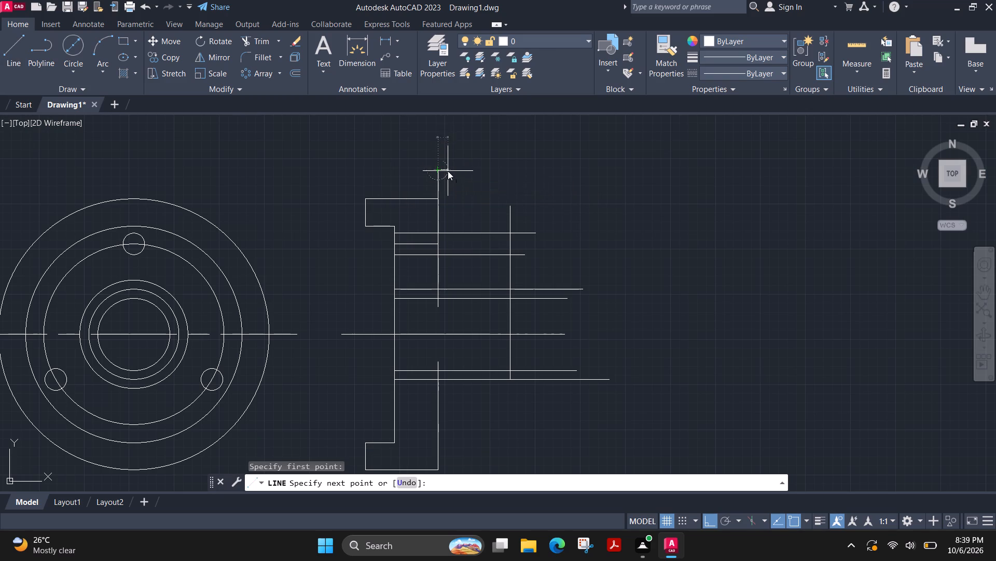
click(449, 309)
key(Escape)
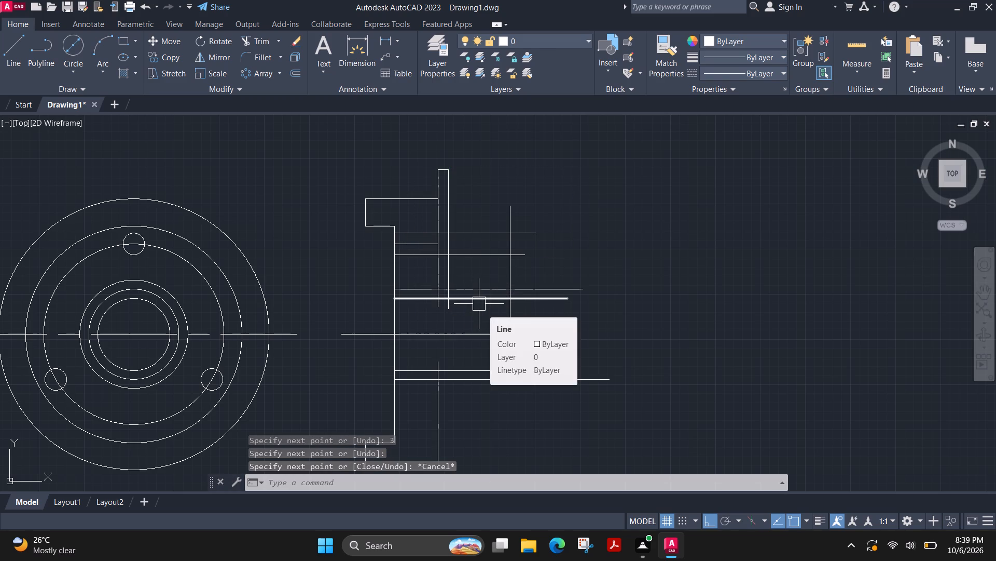
Stretch the upper hole's centre line outward past the vertical line offset 3 mm from the flange face.
click(421, 243)
click(436, 244)
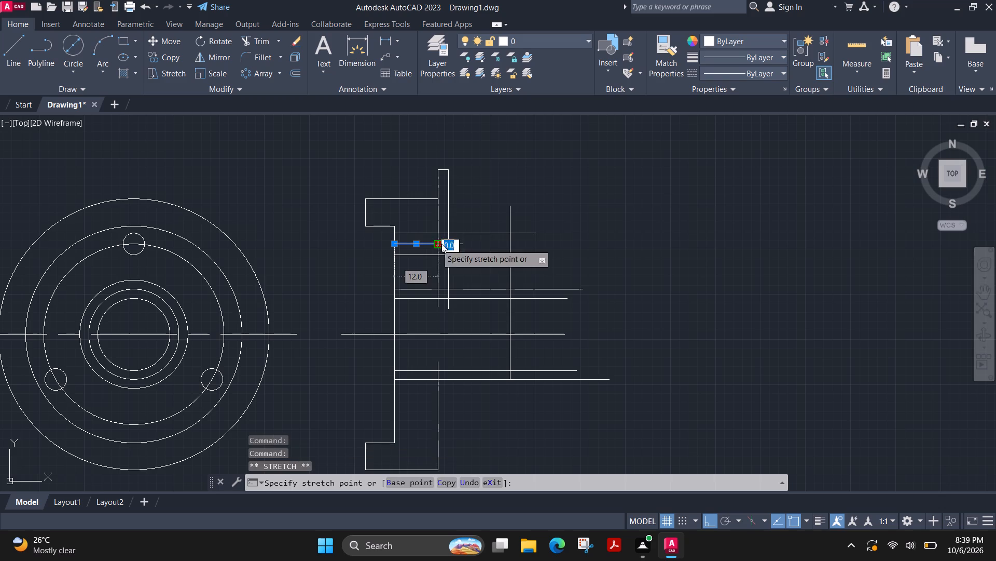
click(453, 243)
key(Escape)
scroll(445, 251, up, 1)
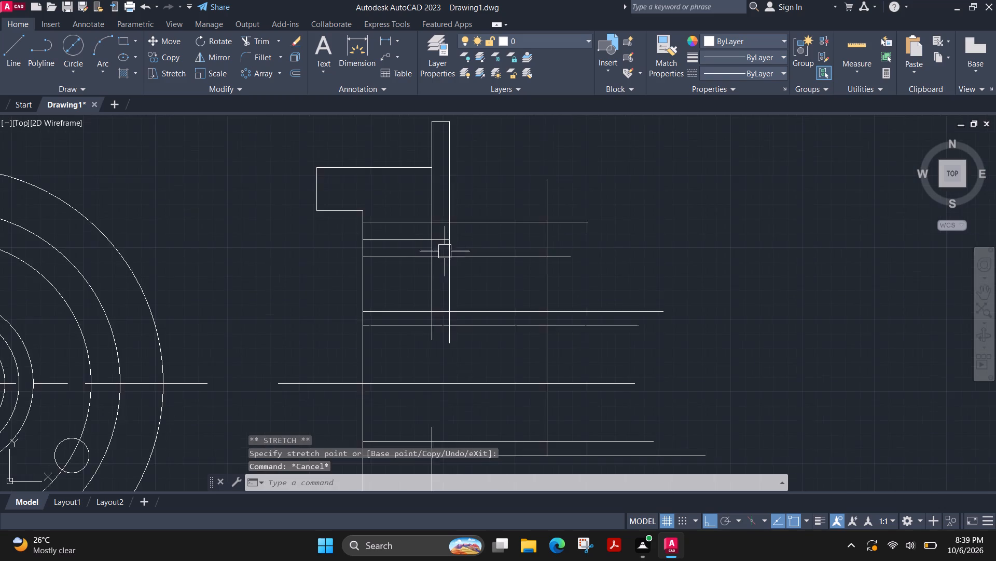
scroll(445, 251, up, 1)
click(438, 231)
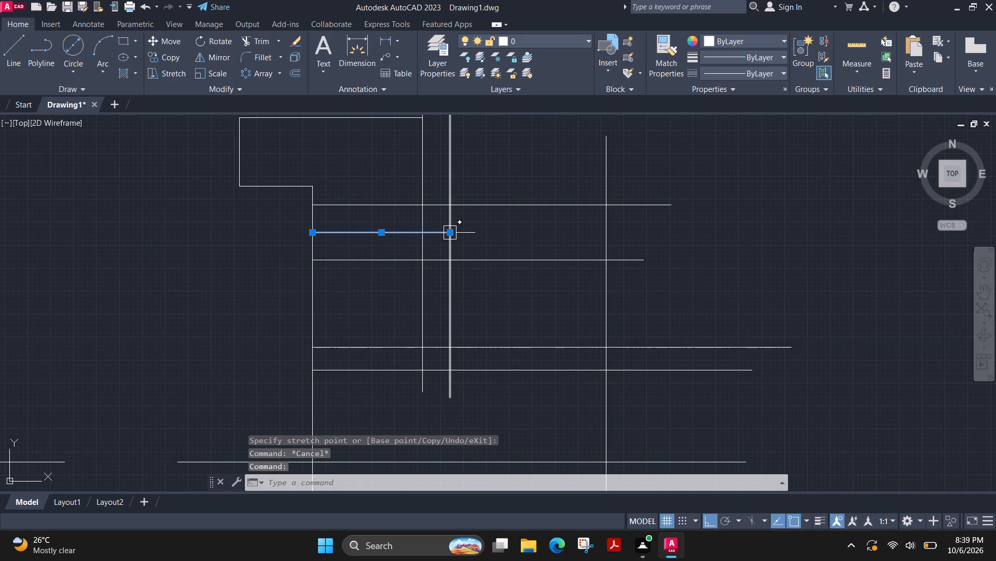
click(448, 234)
click(463, 234)
key(Escape)
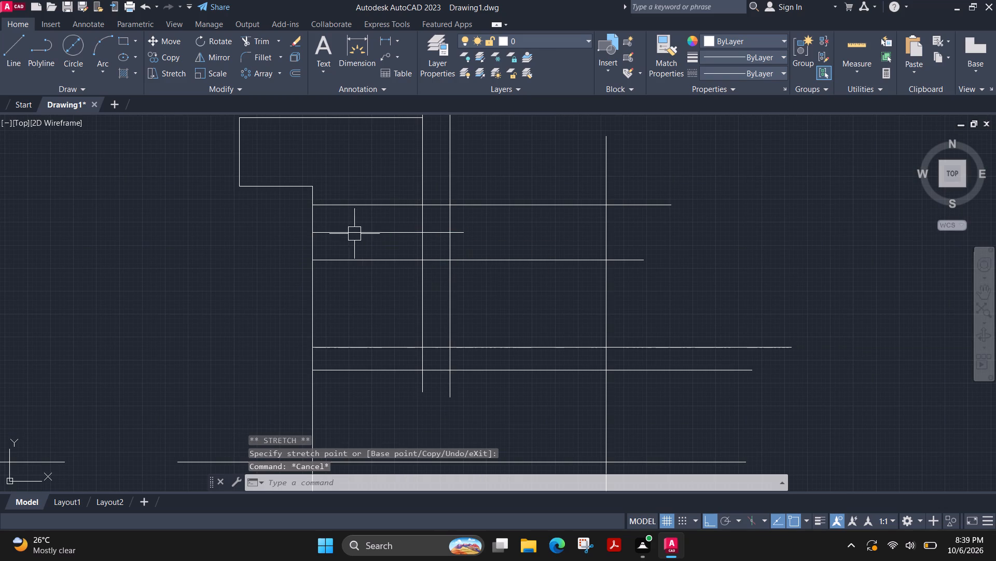
Stretch the upper hole's centre line about 2.8 mm past the flange's inner face and slightly farther beyond the offset vertical line.
click(355, 233)
click(314, 230)
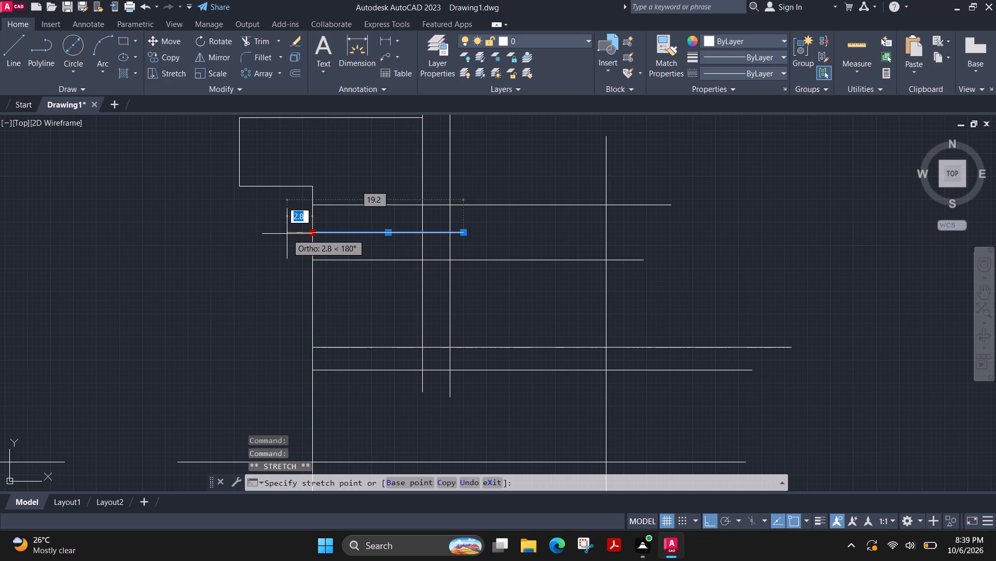
click(287, 234)
key(Escape)
click(464, 232)
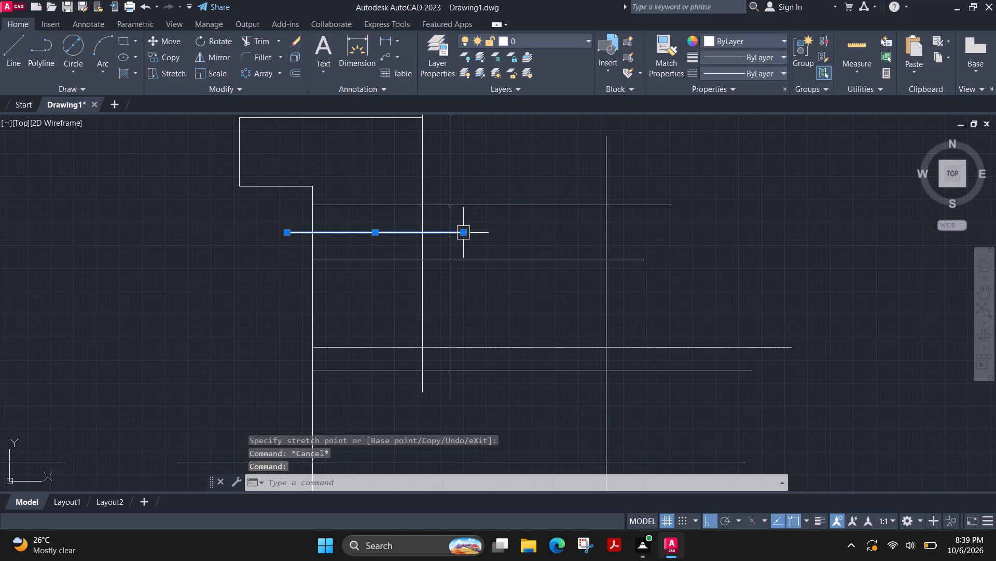
click(465, 232)
click(474, 232)
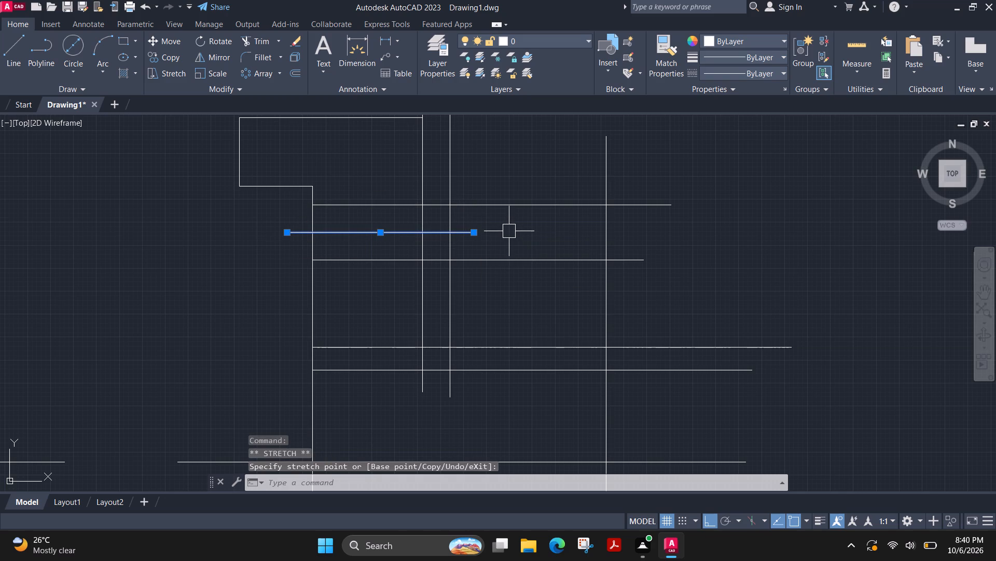
key(Escape)
Delete the short 3 mm horizontal line joining the tops of the two vertical lines above the flange.
scroll(508, 232, down, 2)
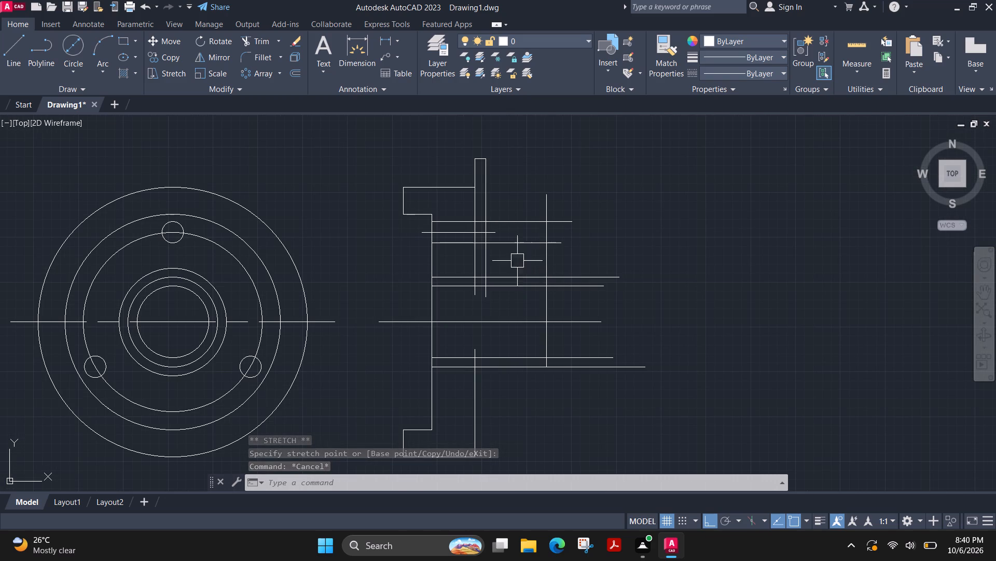
scroll(489, 151, up, 2)
click(461, 169)
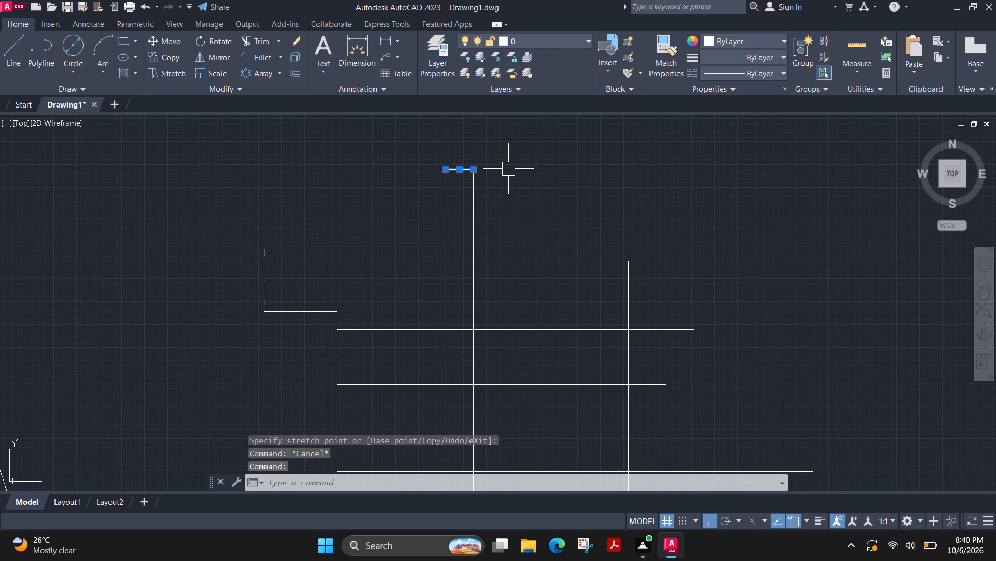
key(Delete)
Trim away the two upper hub lines between the flange's inner face and the vertical line offset 3 mm from its outer face.
scroll(597, 313, down, 2)
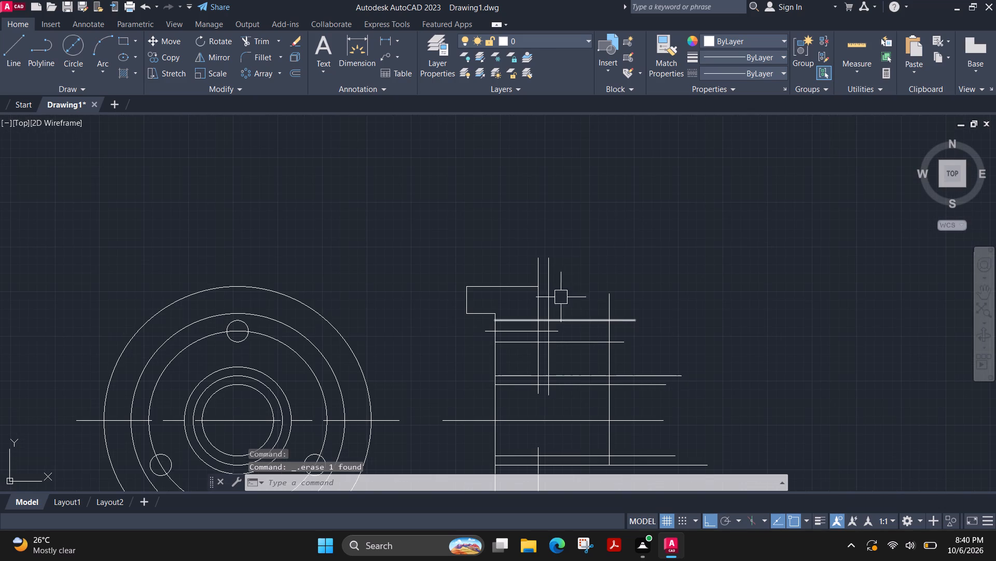
scroll(555, 400, up, 2)
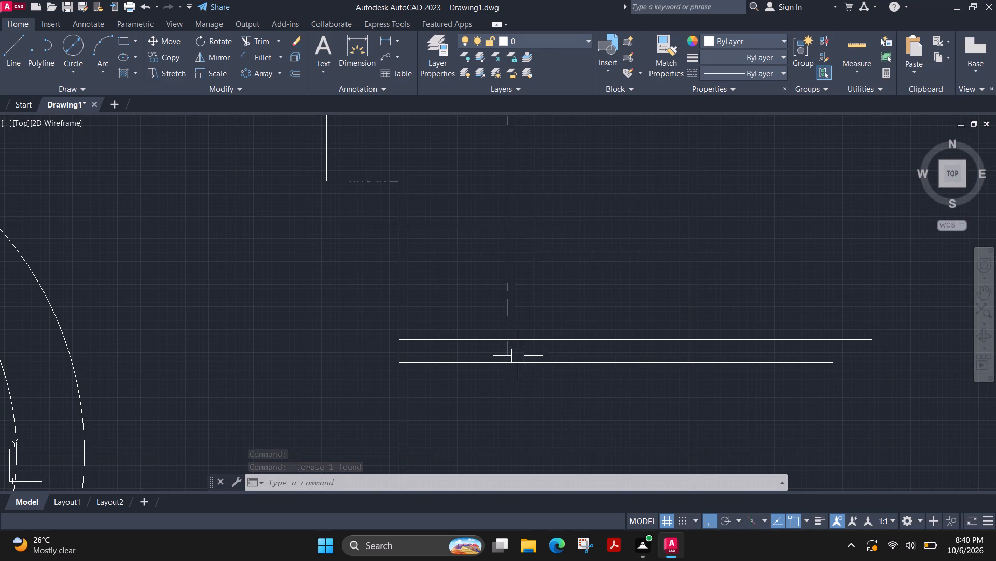
click(255, 38)
right_click(287, 241)
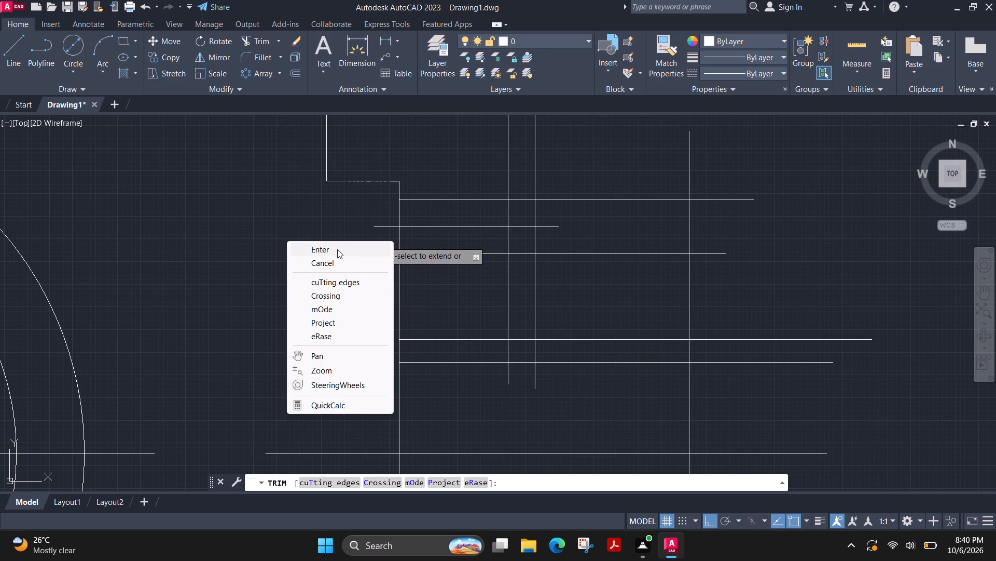
click(337, 249)
click(258, 39)
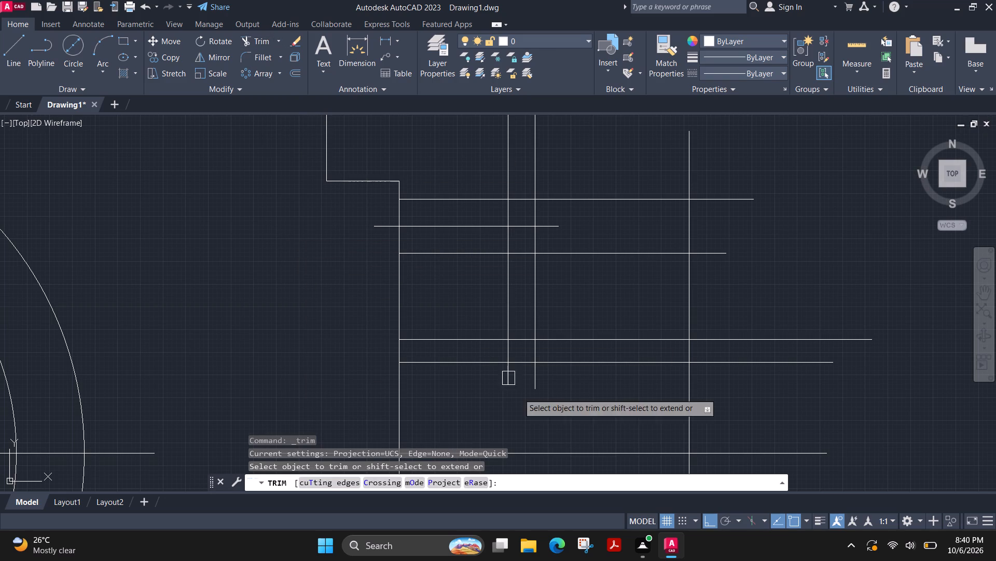
click(457, 386)
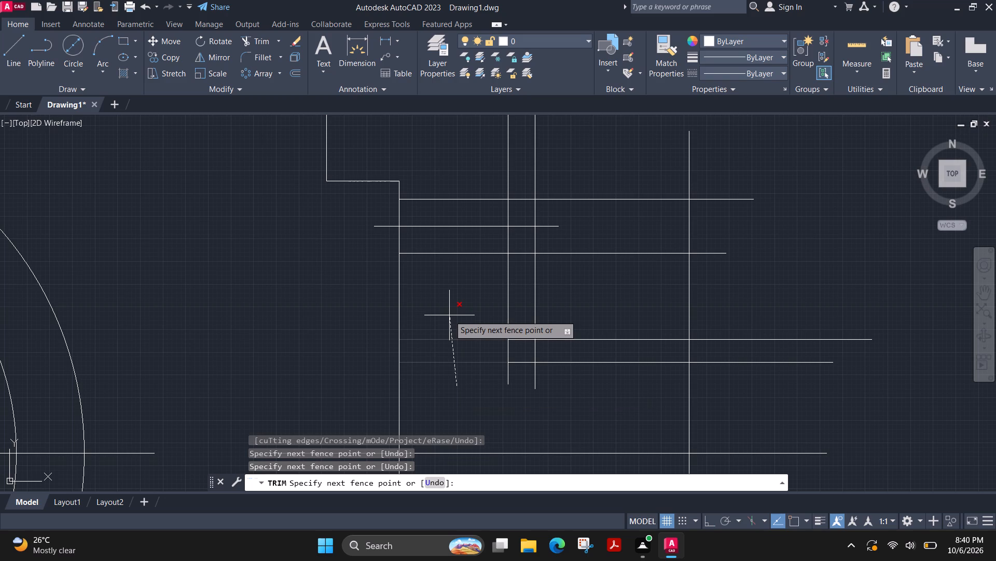
click(449, 315)
click(521, 378)
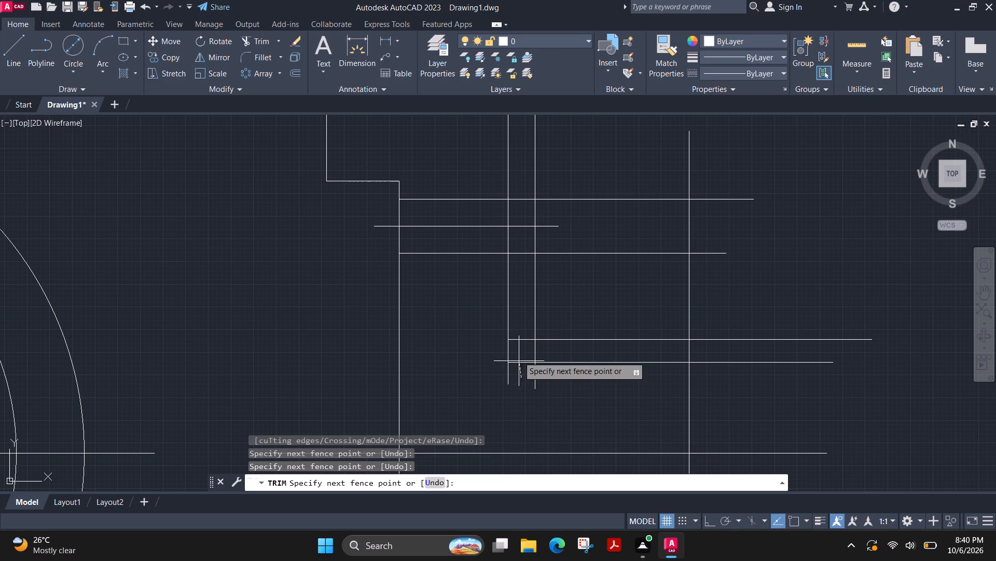
click(522, 324)
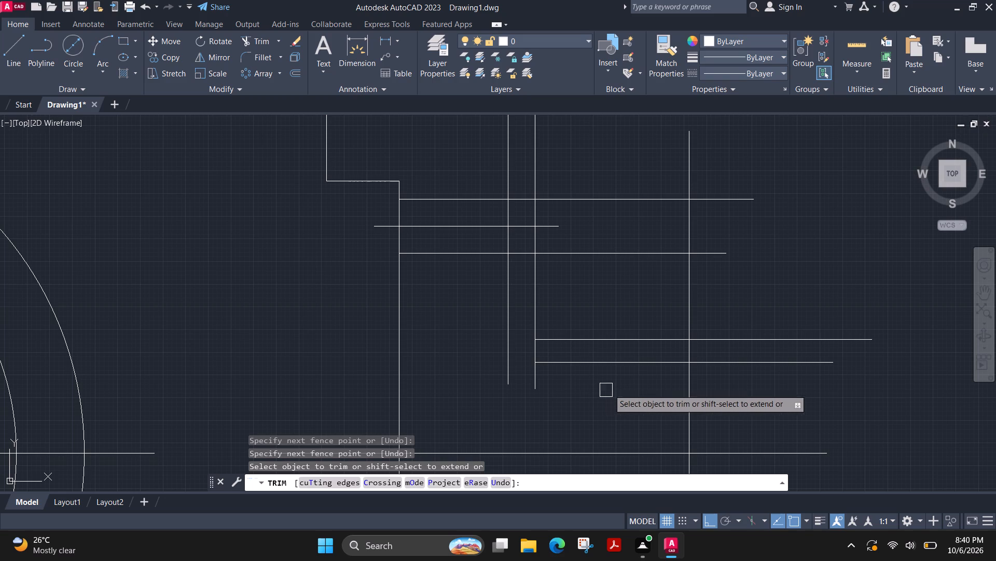
Trim the hole lines, hub lines and horizontal centre line where they overrun the hub's outer end line in the side view.
click(756, 384)
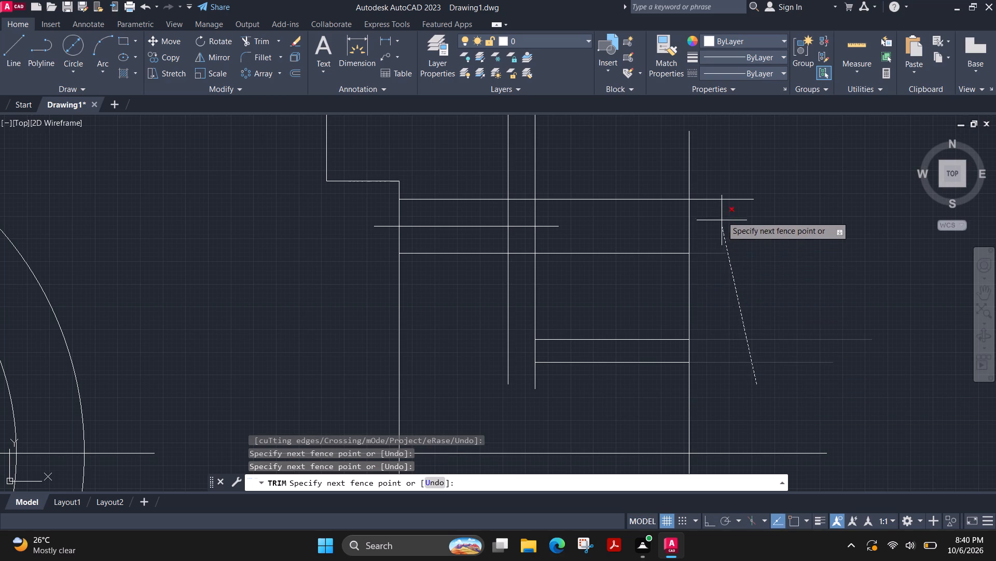
click(724, 181)
drag(717, 273, 717, 265)
click(717, 223)
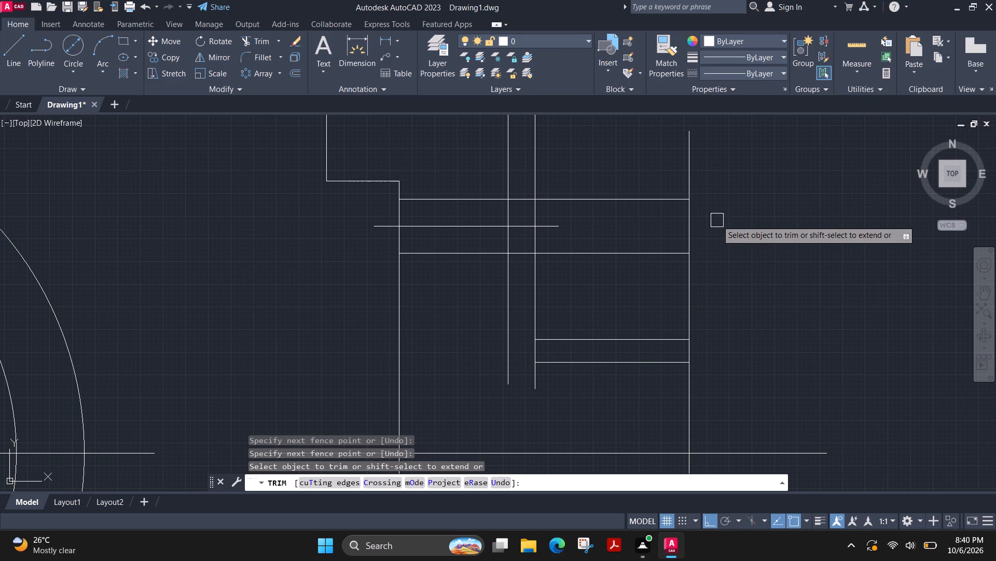
scroll(756, 310, down, 2)
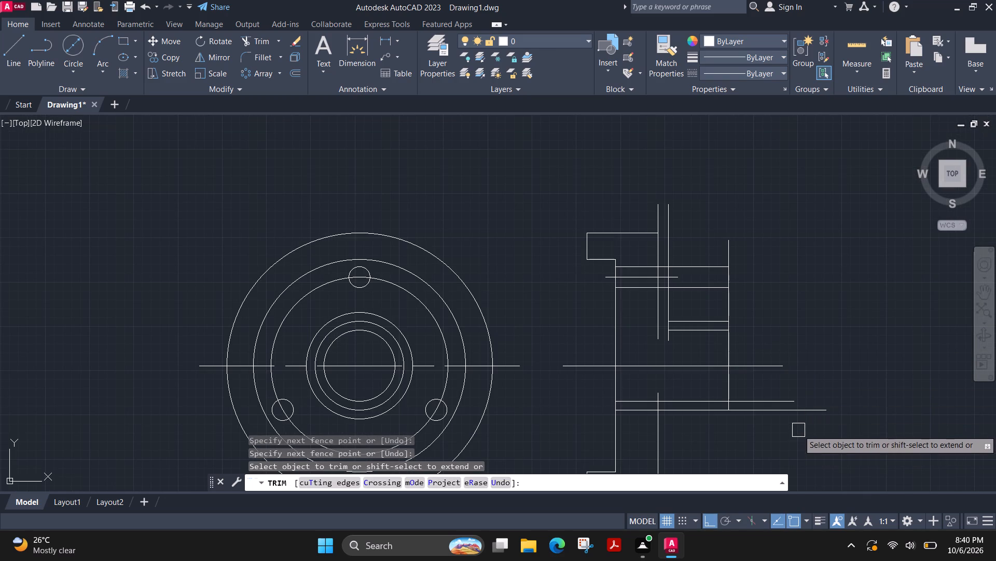
middle_drag(798, 430, 757, 380)
drag(733, 386, 713, 299)
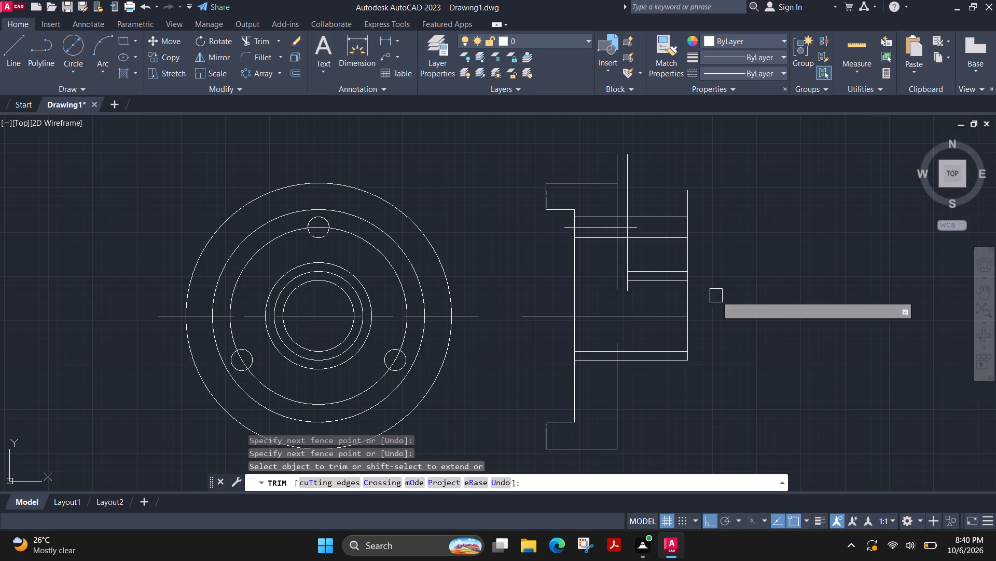
key(Escape)
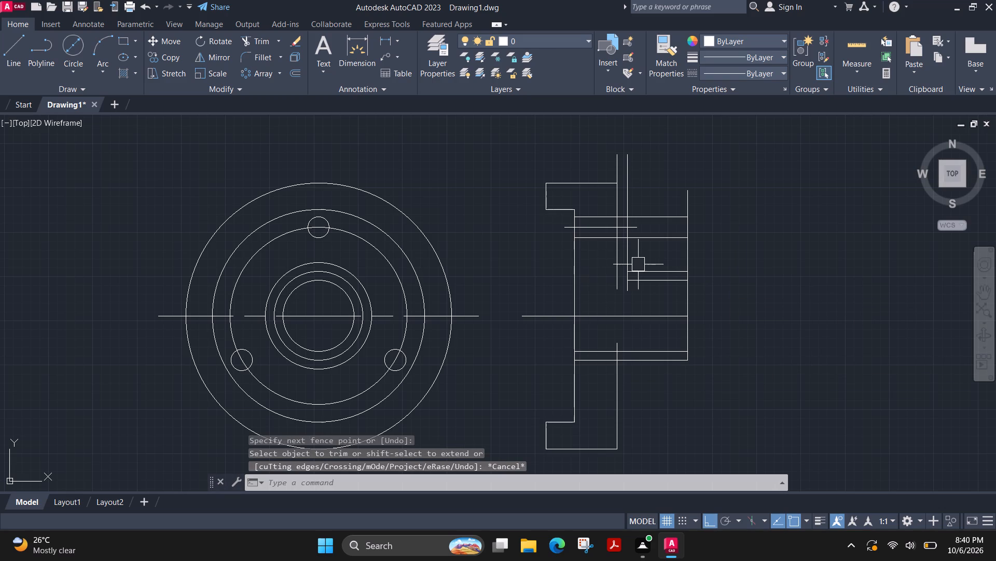
Shorten the 3 mm offset vertical line so its lower end lies between the two upper hub lines.
scroll(635, 262, up, 1)
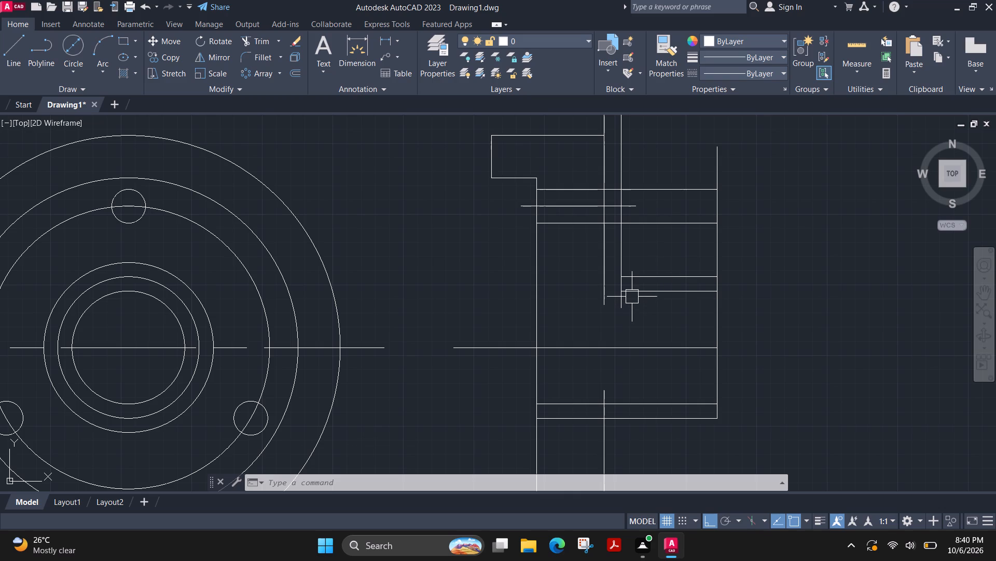
scroll(628, 292, up, 2)
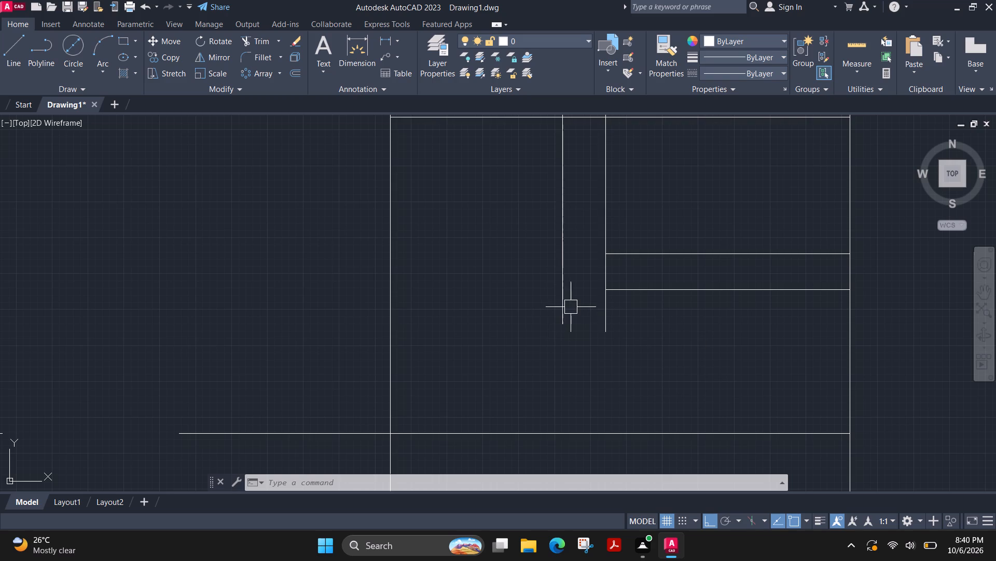
click(602, 305)
click(607, 331)
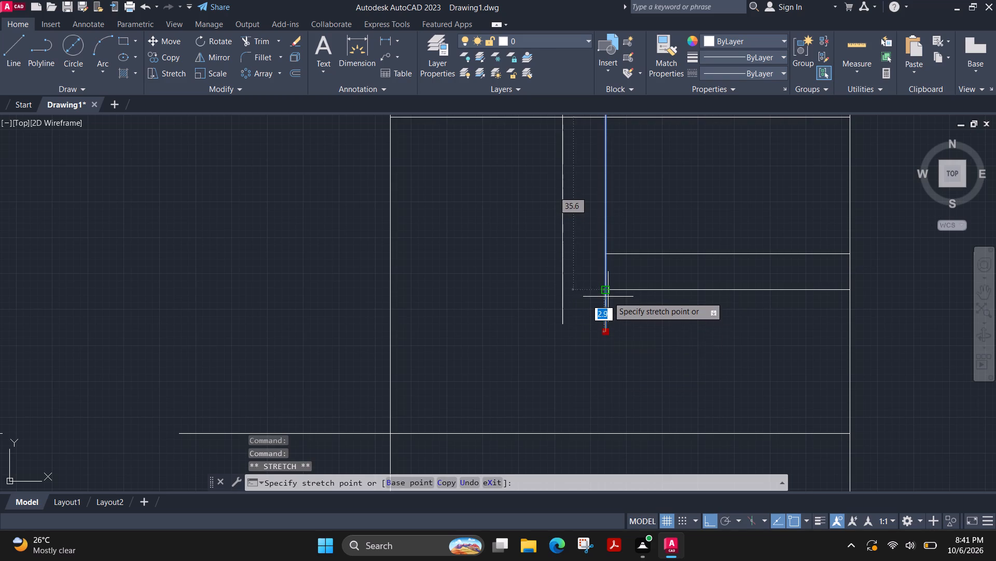
click(605, 278)
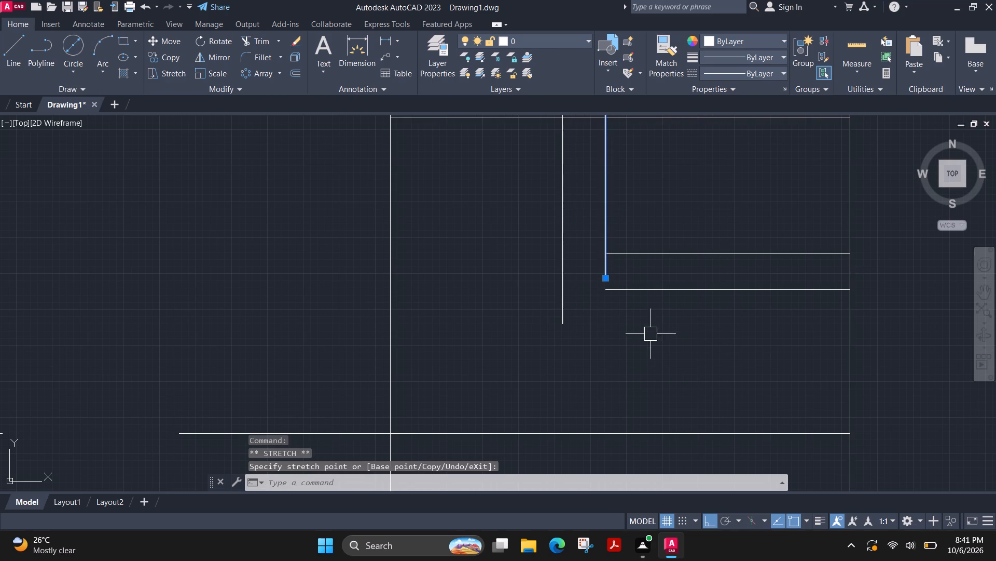
key(Escape)
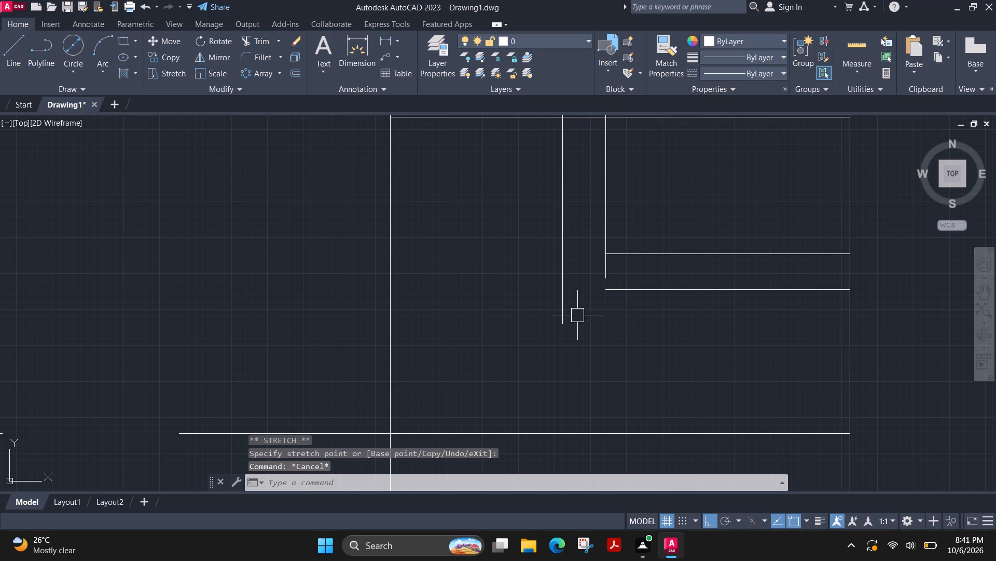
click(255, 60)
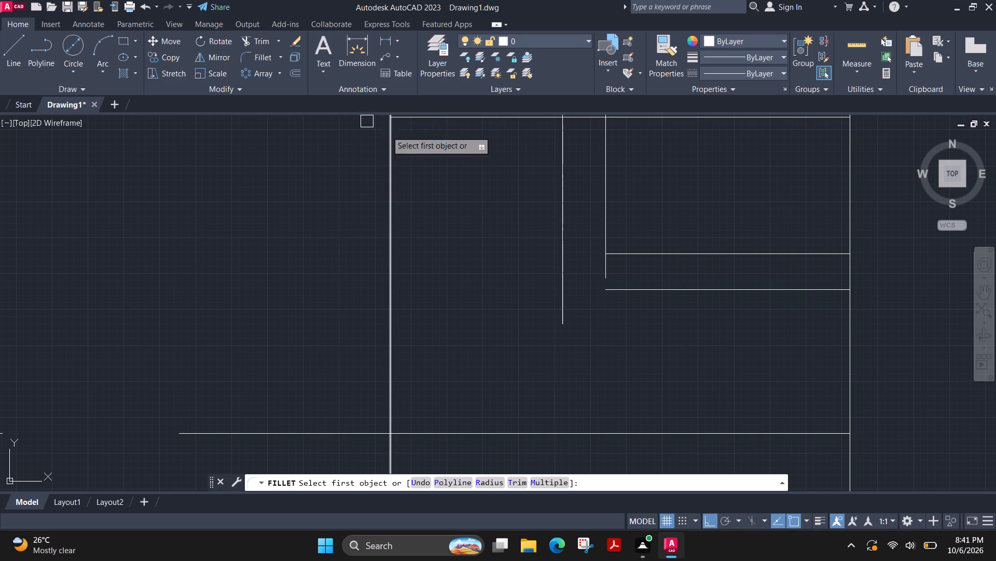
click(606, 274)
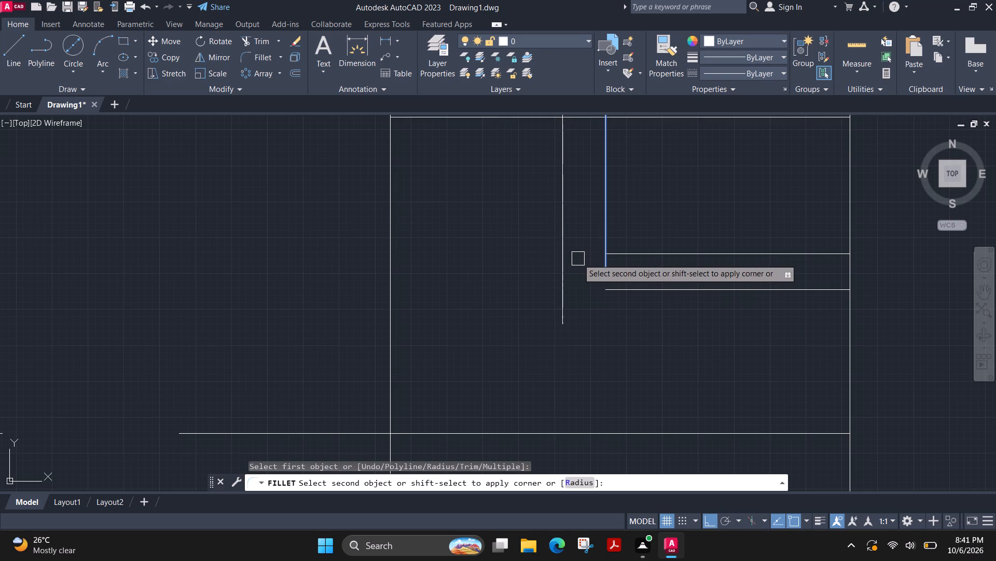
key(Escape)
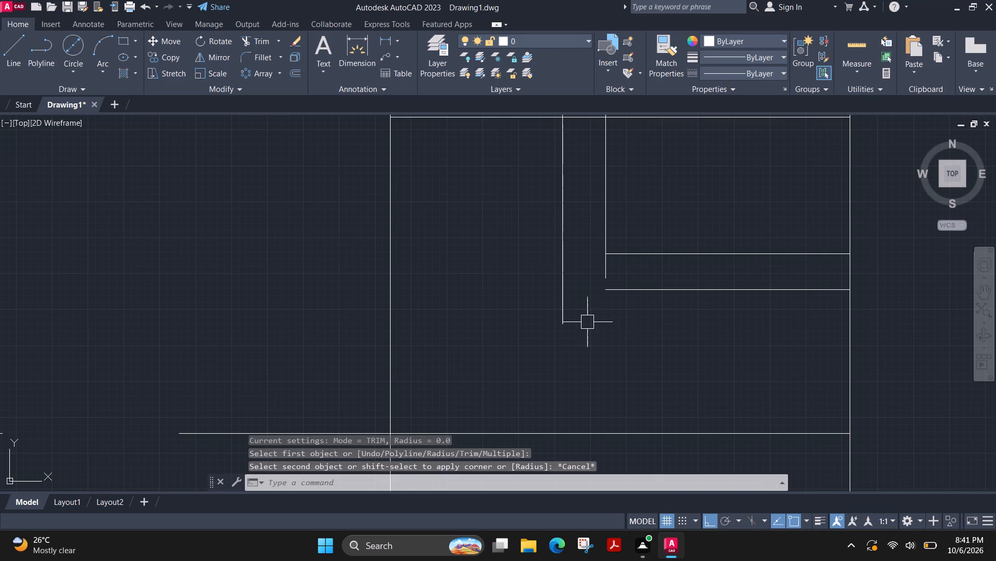
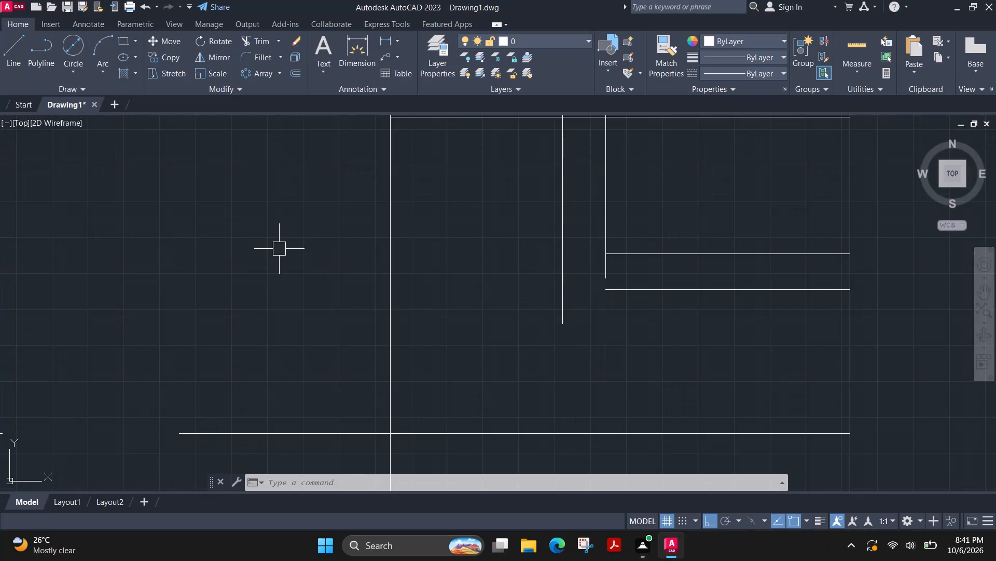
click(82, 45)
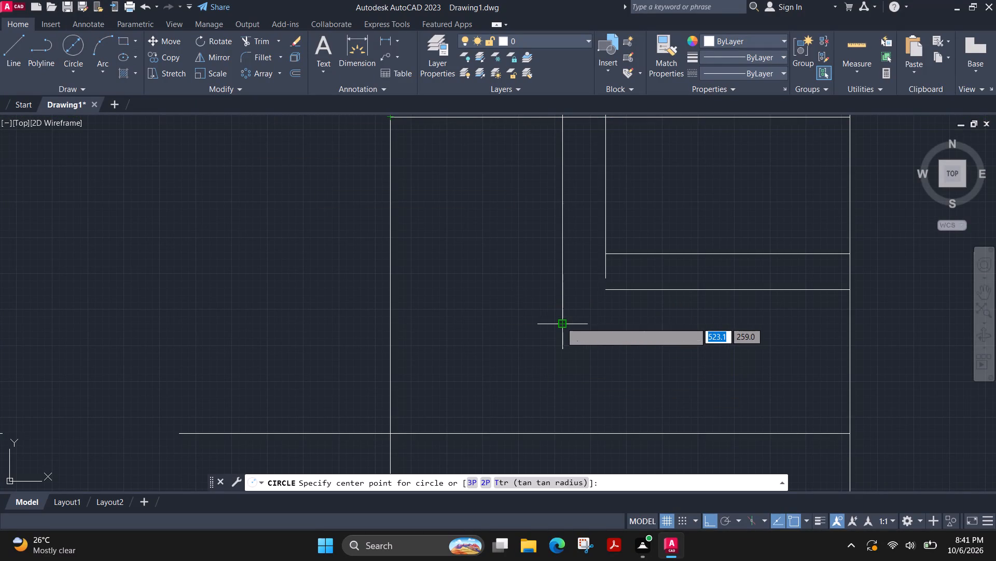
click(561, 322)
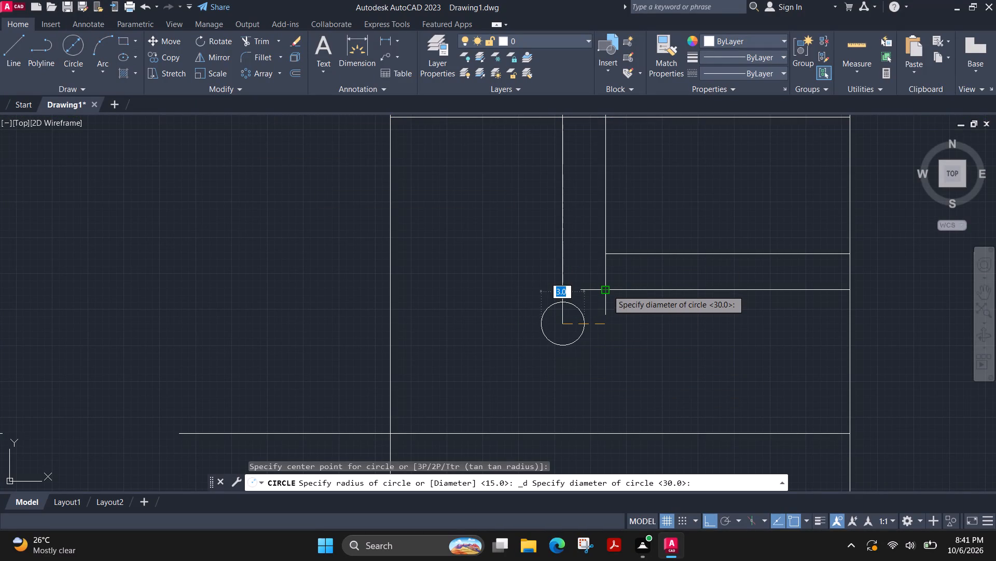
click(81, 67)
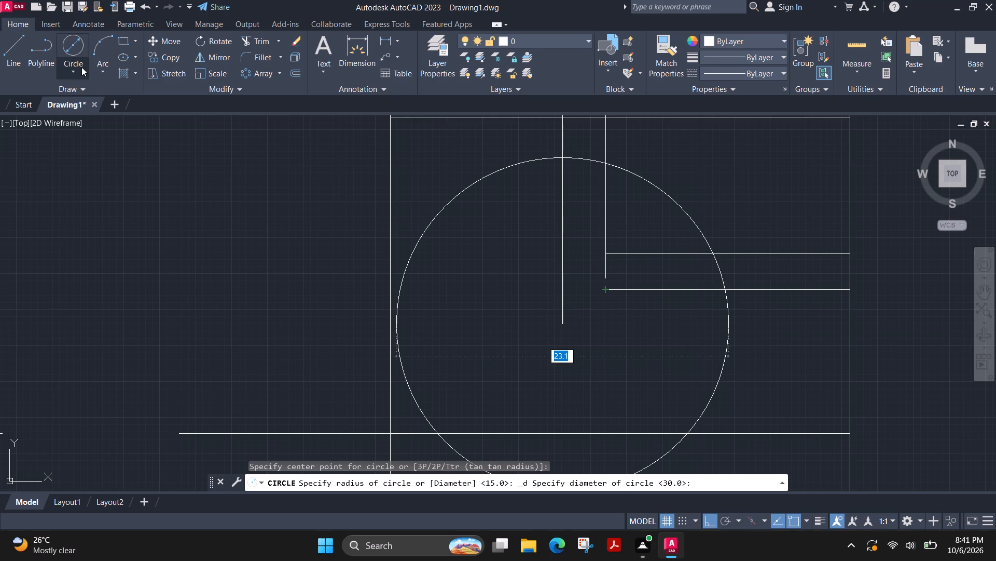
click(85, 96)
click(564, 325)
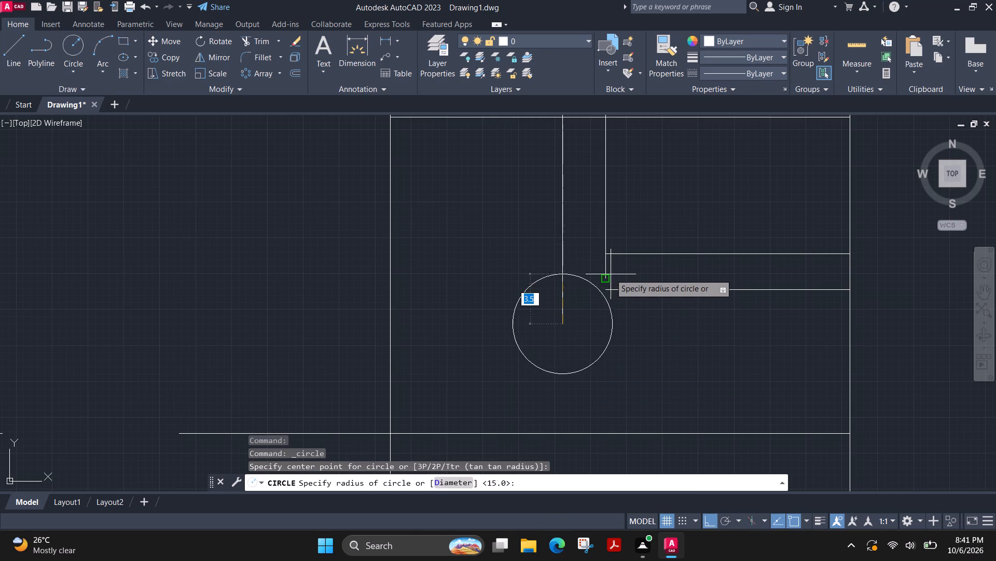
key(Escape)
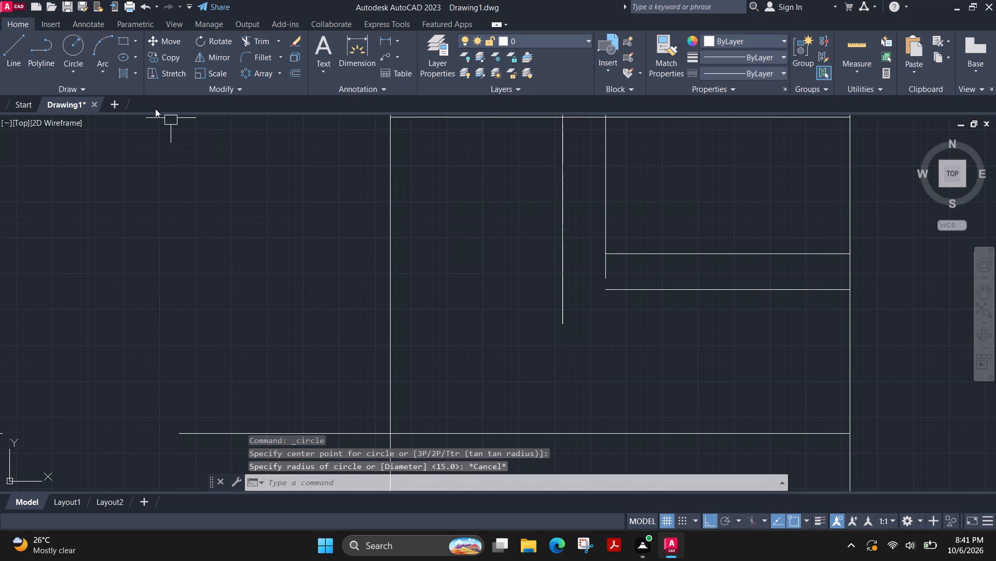
Draw a two-point circle about 6 mm in diameter, upward from the lower end of the flange's upper outer-face line.
click(76, 72)
click(106, 146)
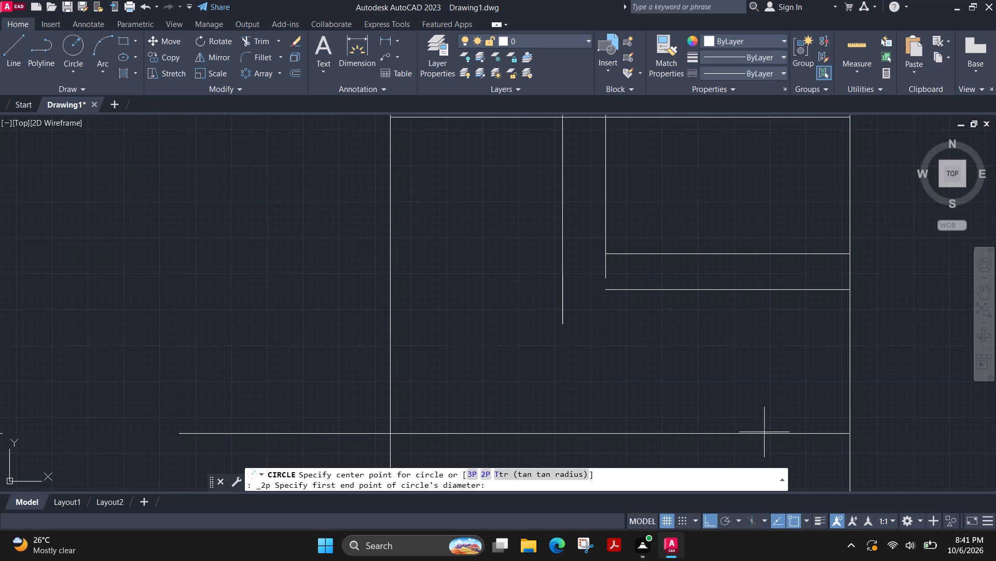
click(561, 320)
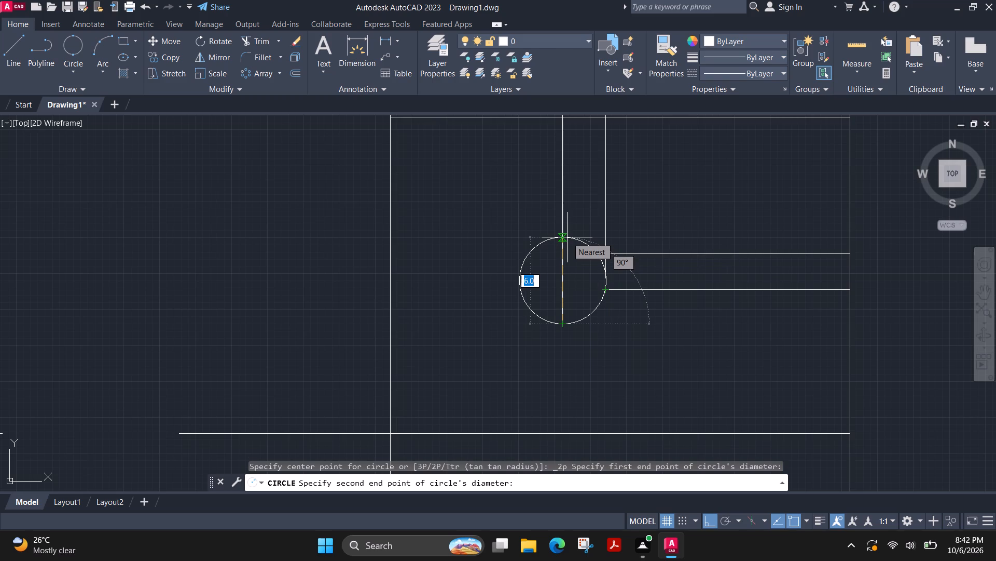
click(567, 237)
key(Escape)
Trim the circle to its lower quarter arc between the flange's outer-face line and the 3 mm offset vertical line.
scroll(602, 276, down, 3)
scroll(602, 276, up, 9)
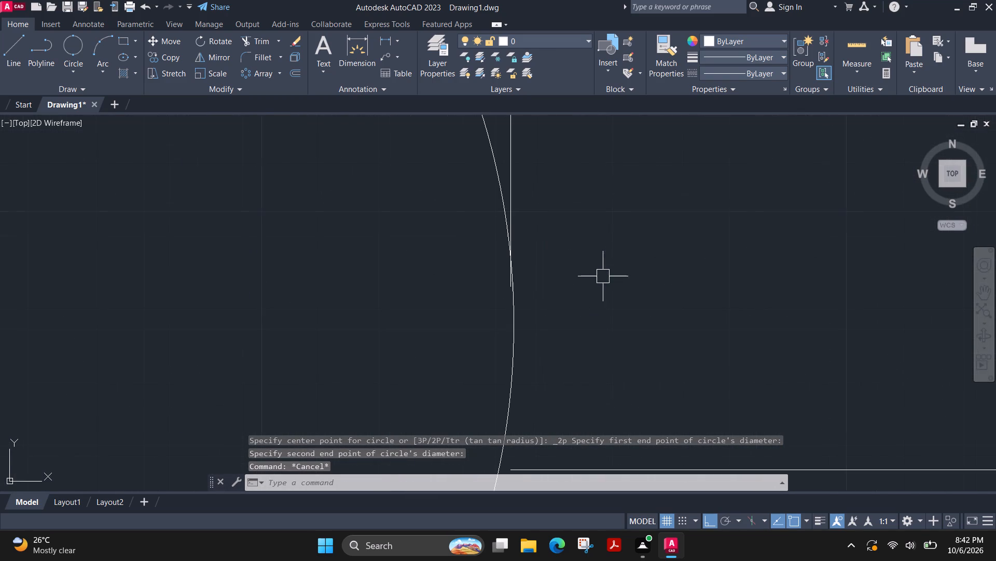
scroll(525, 259, down, 4)
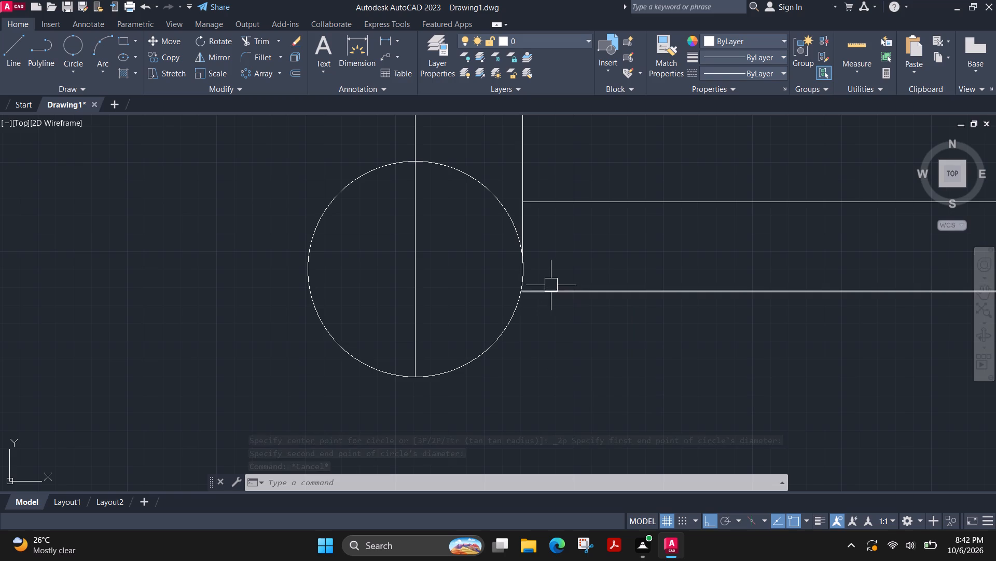
click(256, 37)
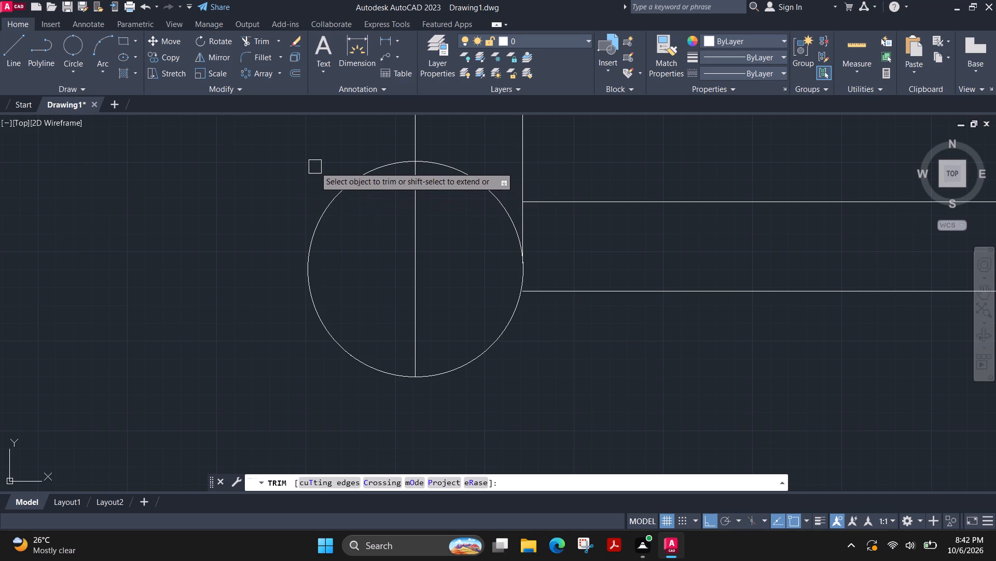
drag(322, 165, 344, 363)
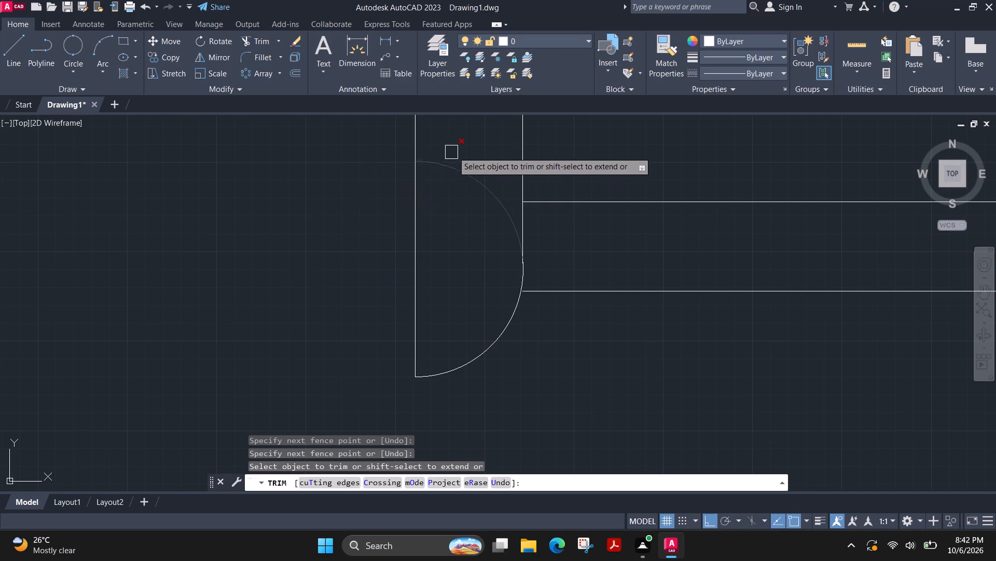
drag(468, 141, 463, 250)
key(Escape)
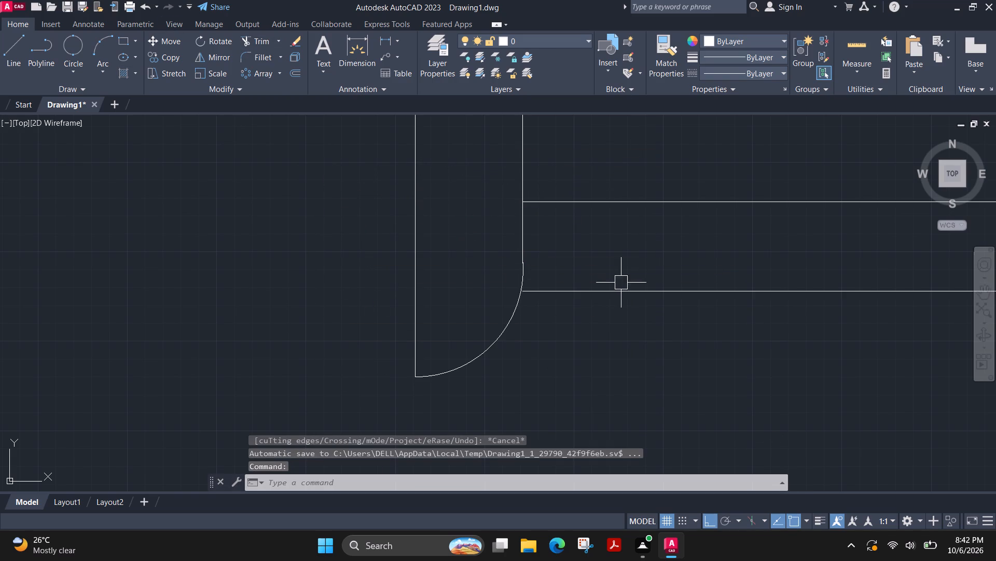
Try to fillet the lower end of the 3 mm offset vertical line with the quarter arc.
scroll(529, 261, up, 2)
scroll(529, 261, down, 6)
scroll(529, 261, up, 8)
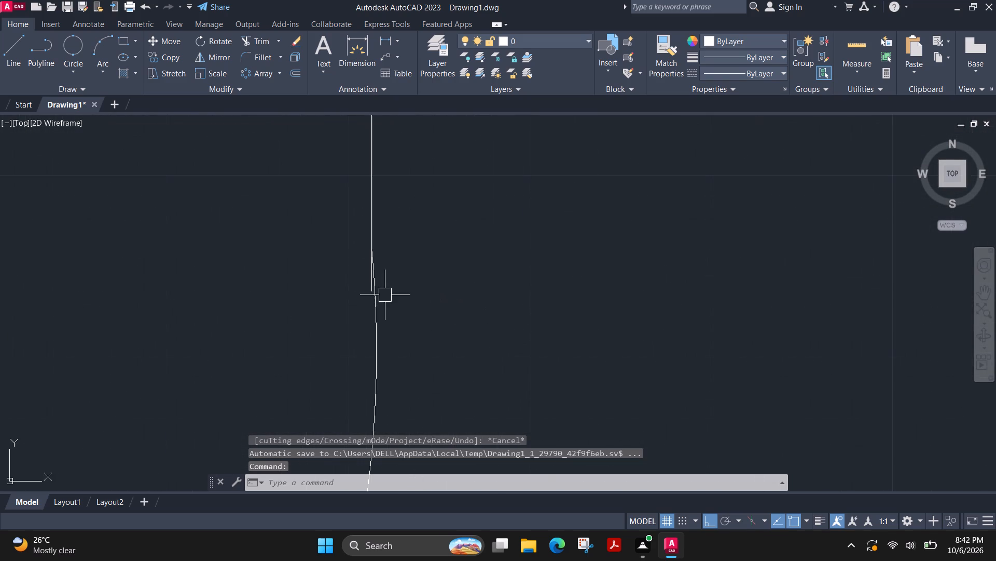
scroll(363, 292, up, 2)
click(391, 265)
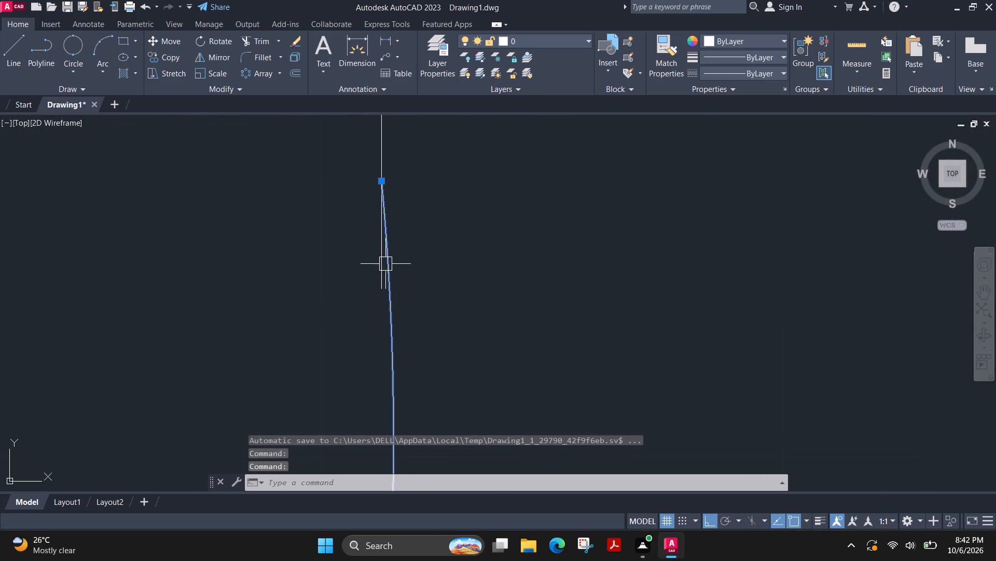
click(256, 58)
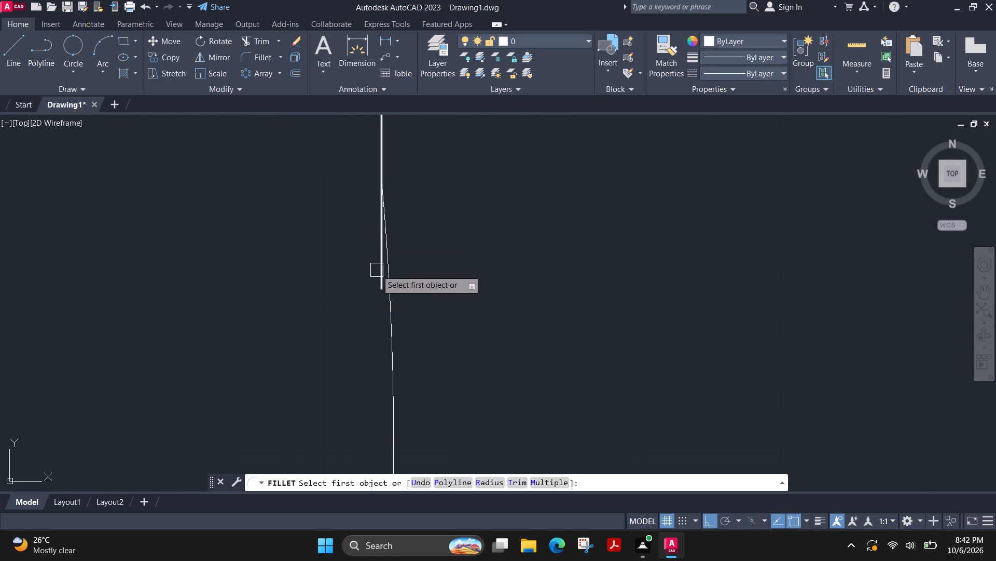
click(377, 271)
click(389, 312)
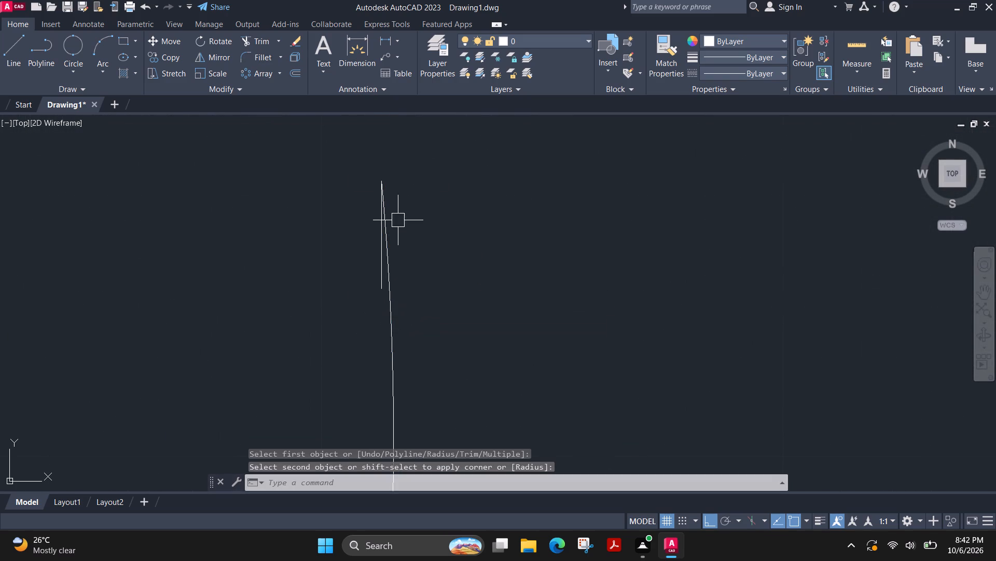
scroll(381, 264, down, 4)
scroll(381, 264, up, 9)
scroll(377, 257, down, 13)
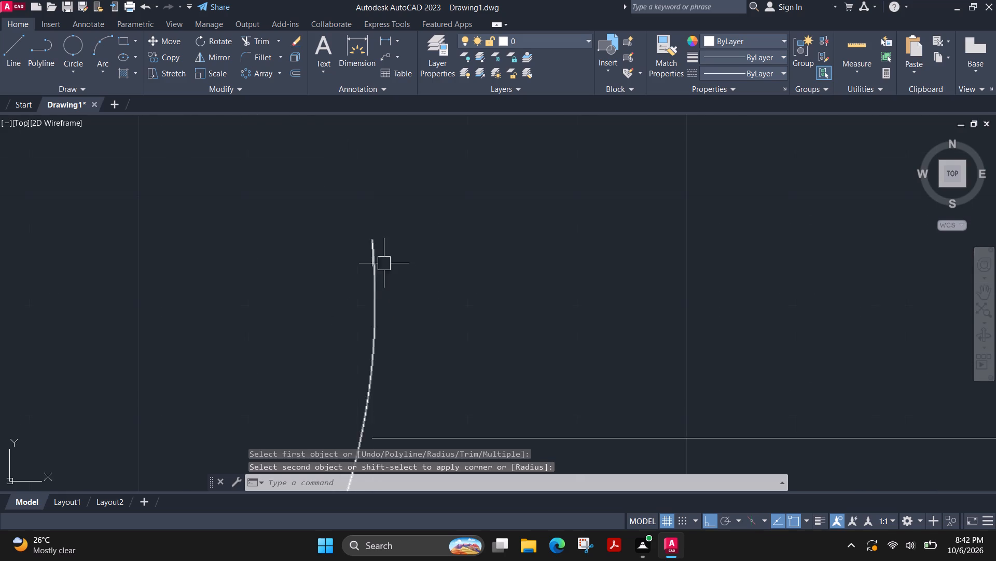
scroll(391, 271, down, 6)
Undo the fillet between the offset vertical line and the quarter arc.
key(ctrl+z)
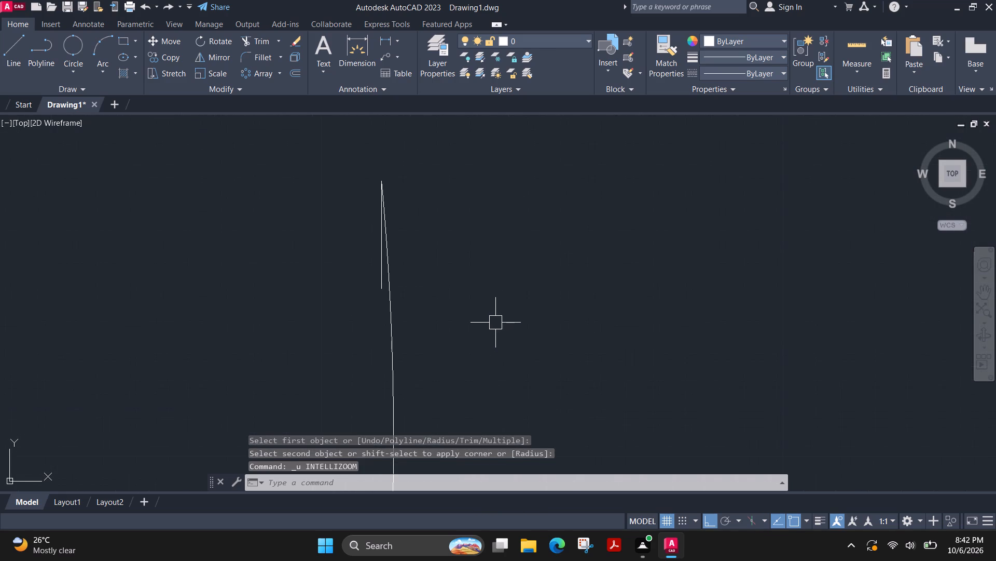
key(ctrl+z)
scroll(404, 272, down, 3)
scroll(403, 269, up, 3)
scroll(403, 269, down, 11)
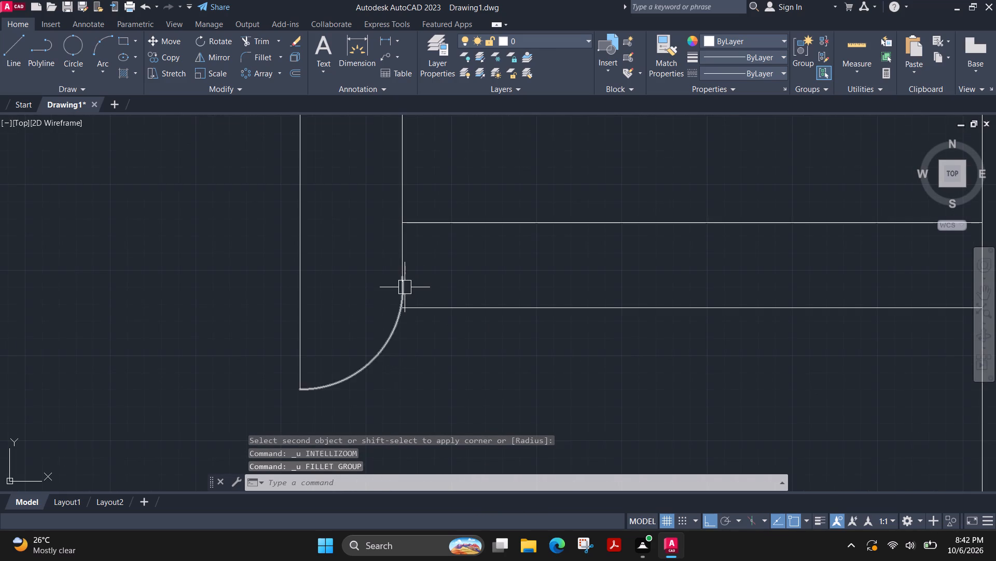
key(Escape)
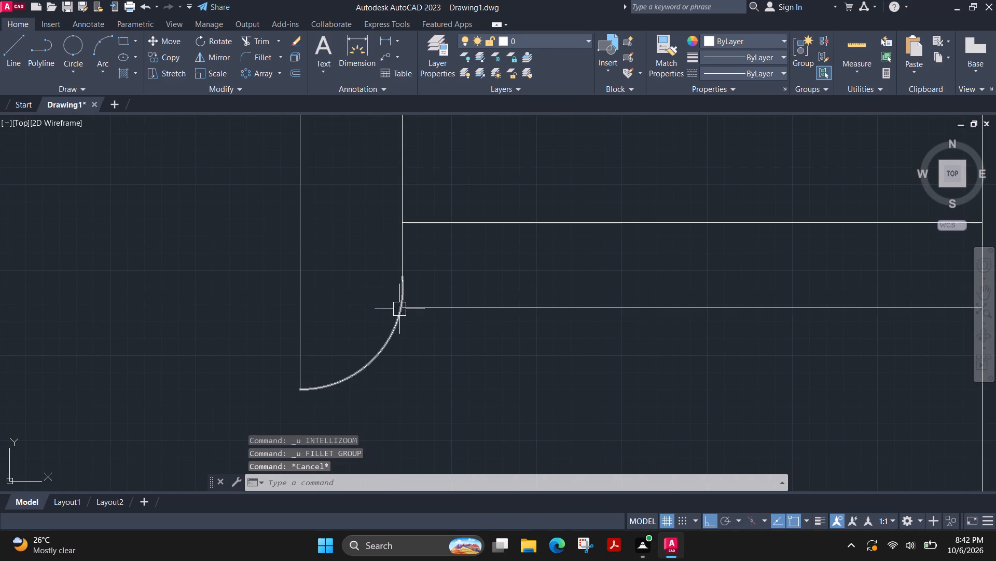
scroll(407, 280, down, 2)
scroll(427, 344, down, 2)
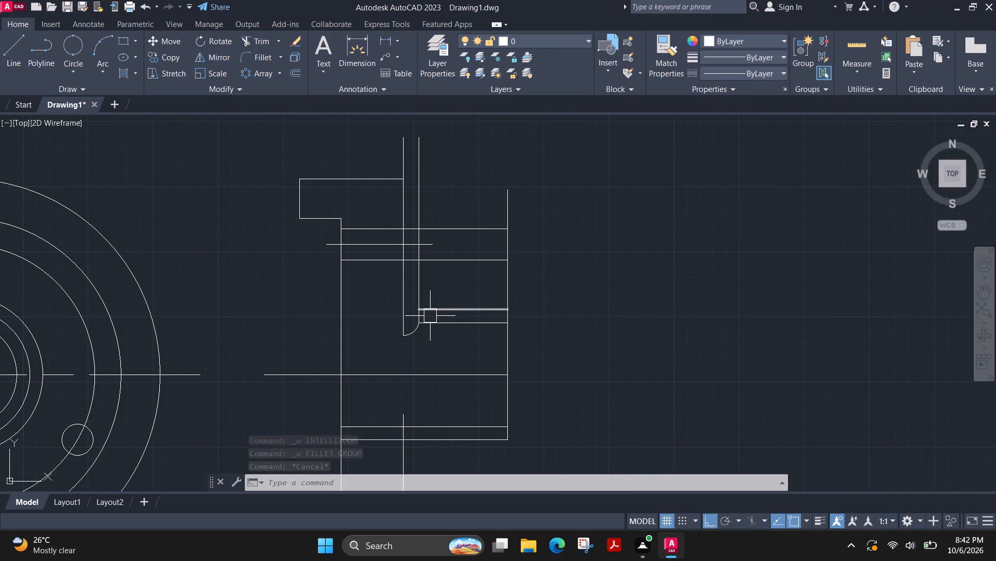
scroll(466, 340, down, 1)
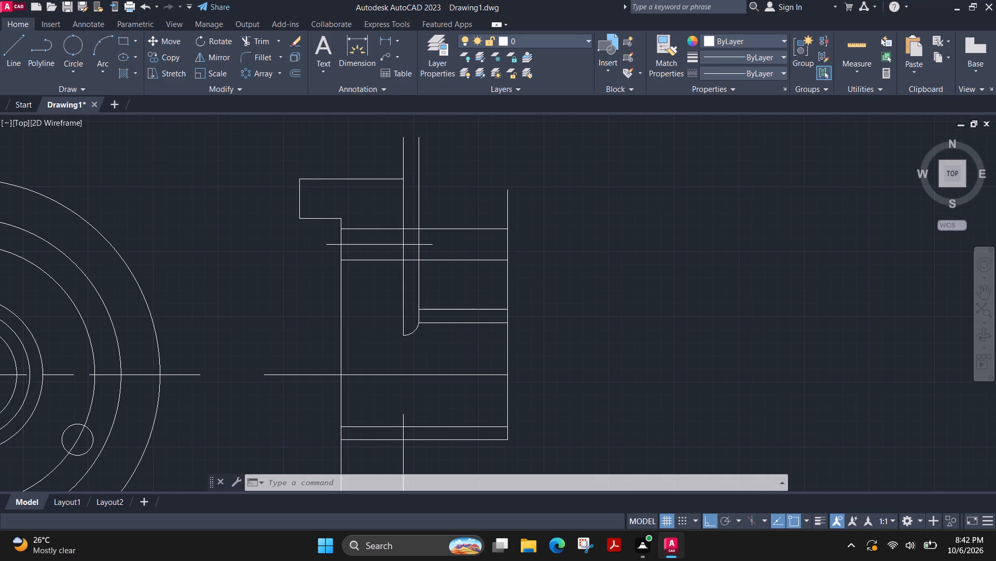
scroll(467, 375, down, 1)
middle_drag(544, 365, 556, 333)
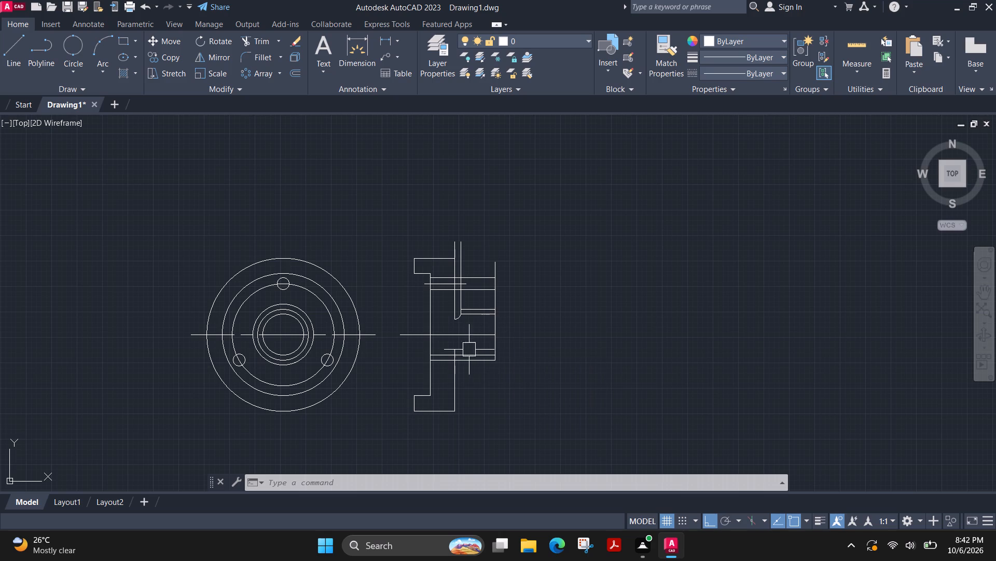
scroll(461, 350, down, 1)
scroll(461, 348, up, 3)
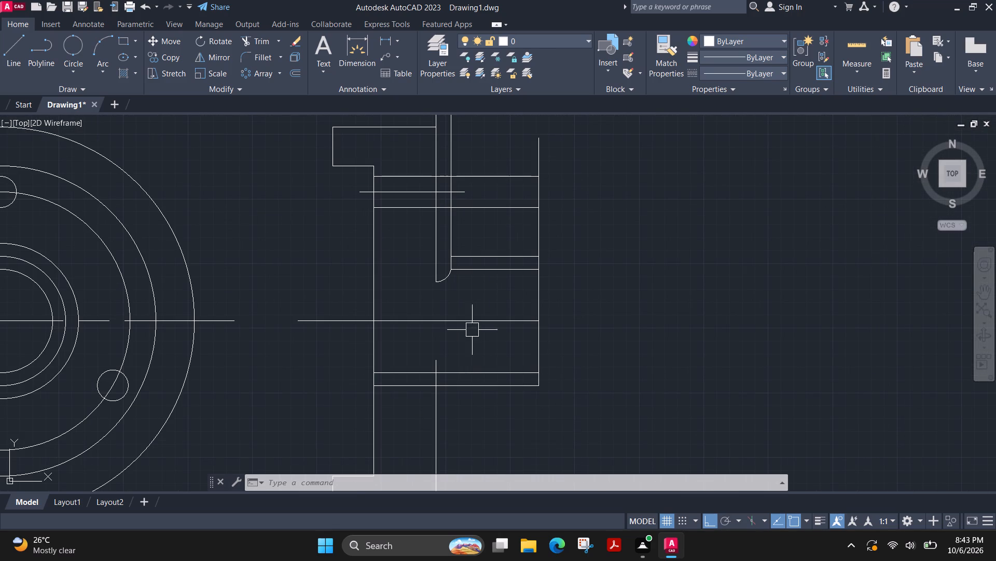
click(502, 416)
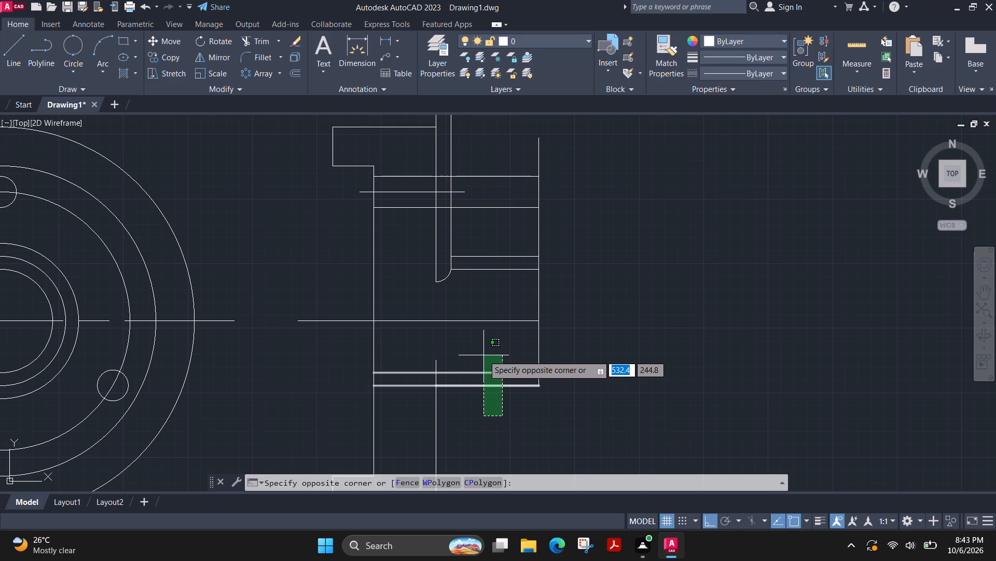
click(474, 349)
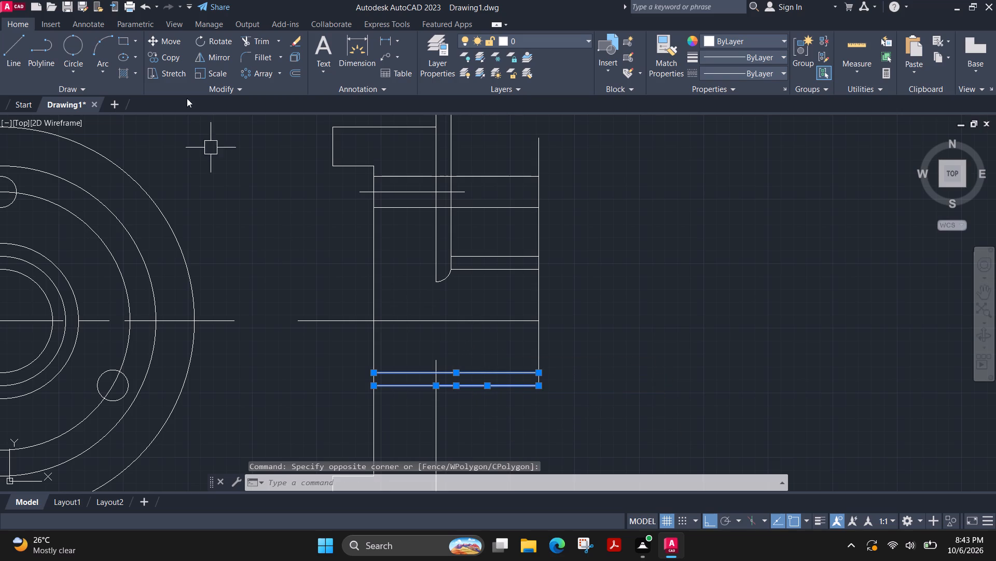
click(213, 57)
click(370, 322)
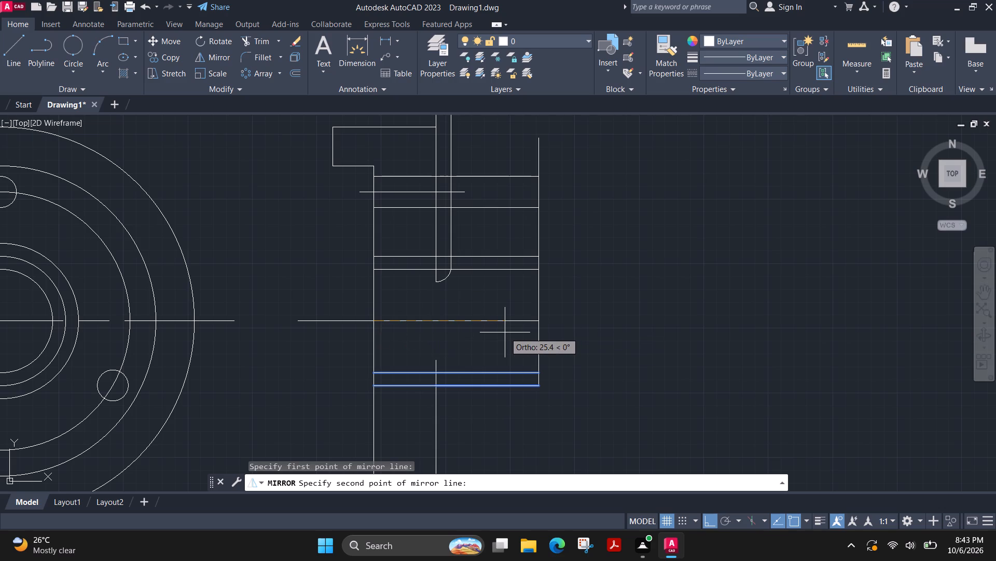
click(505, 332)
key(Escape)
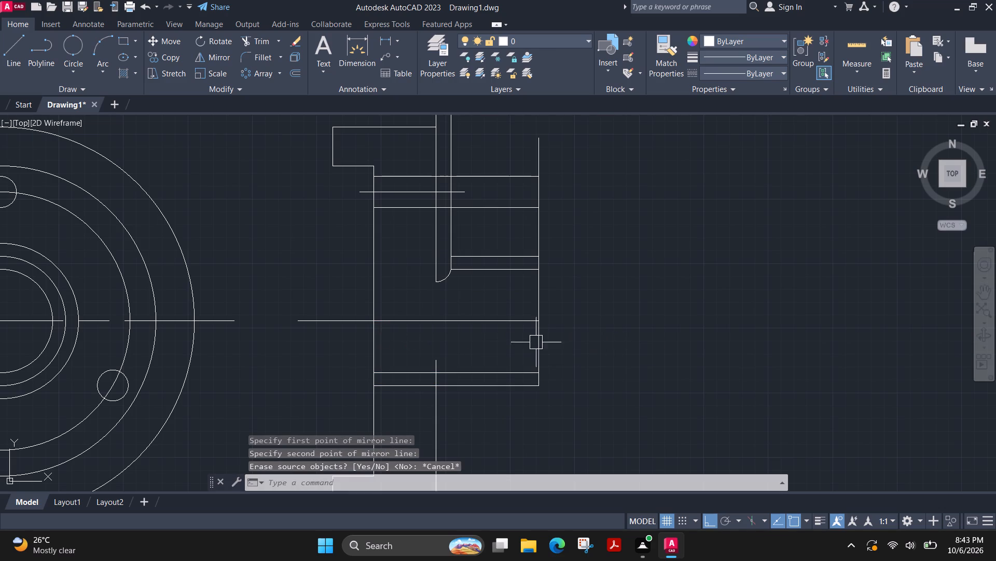
Mirror the two lower horizontal hub lines about the side view's horizontal centre line, keeping the originals.
click(505, 416)
click(475, 359)
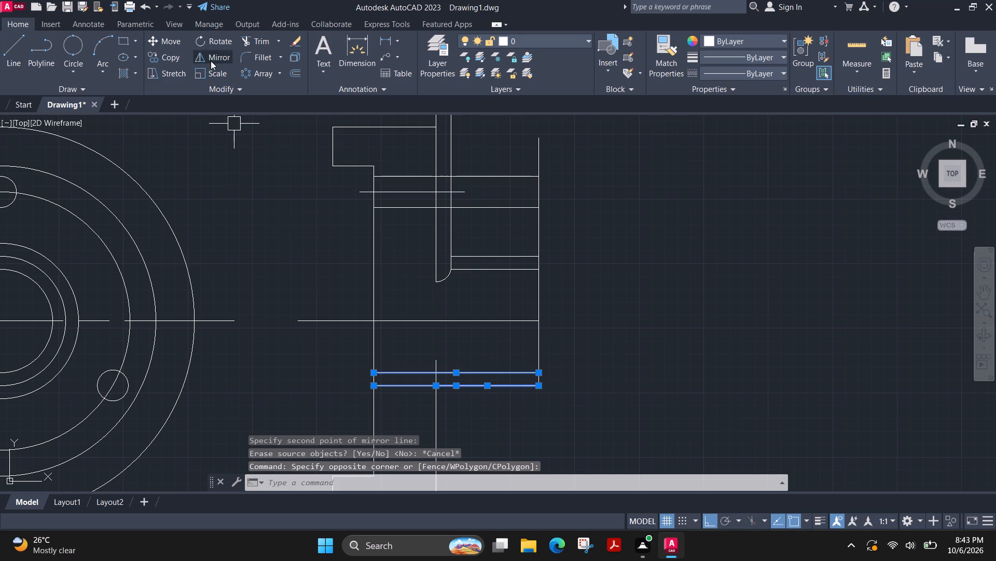
click(211, 61)
click(374, 320)
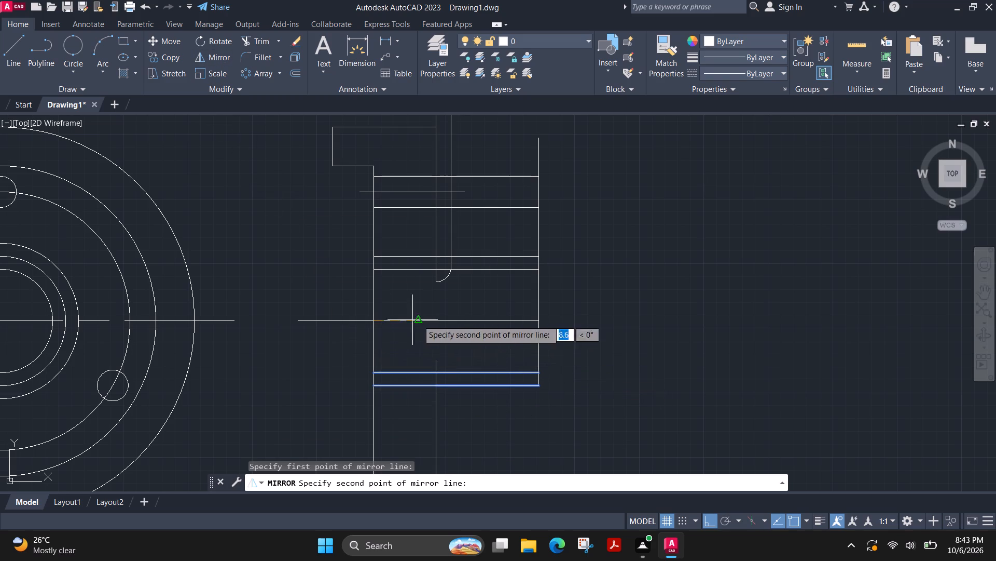
click(430, 320)
drag(458, 366, 430, 320)
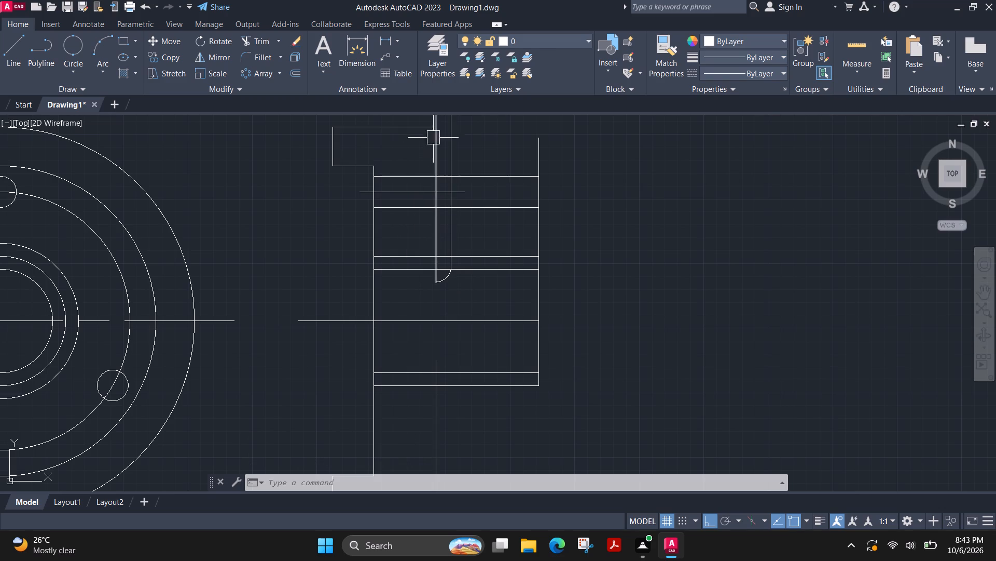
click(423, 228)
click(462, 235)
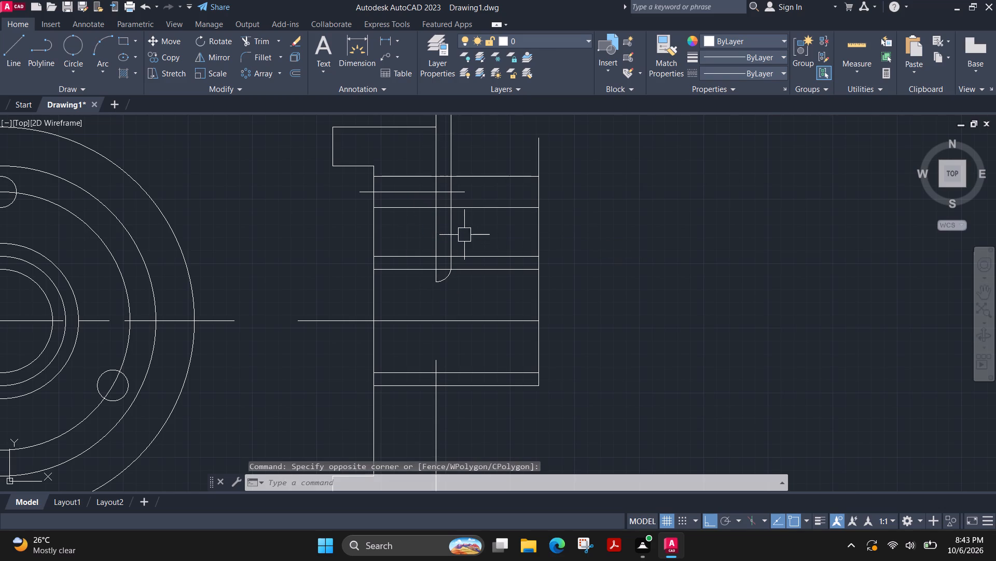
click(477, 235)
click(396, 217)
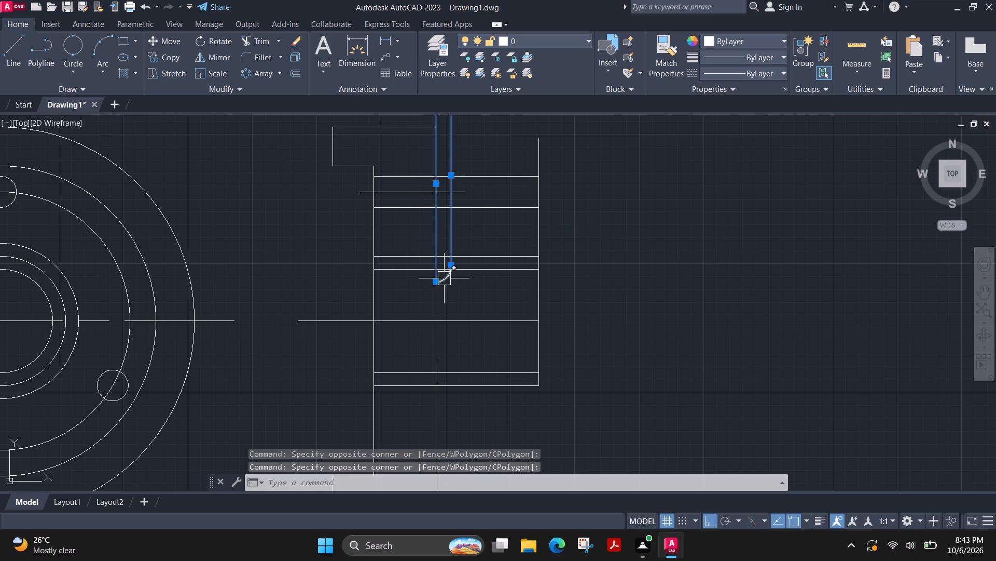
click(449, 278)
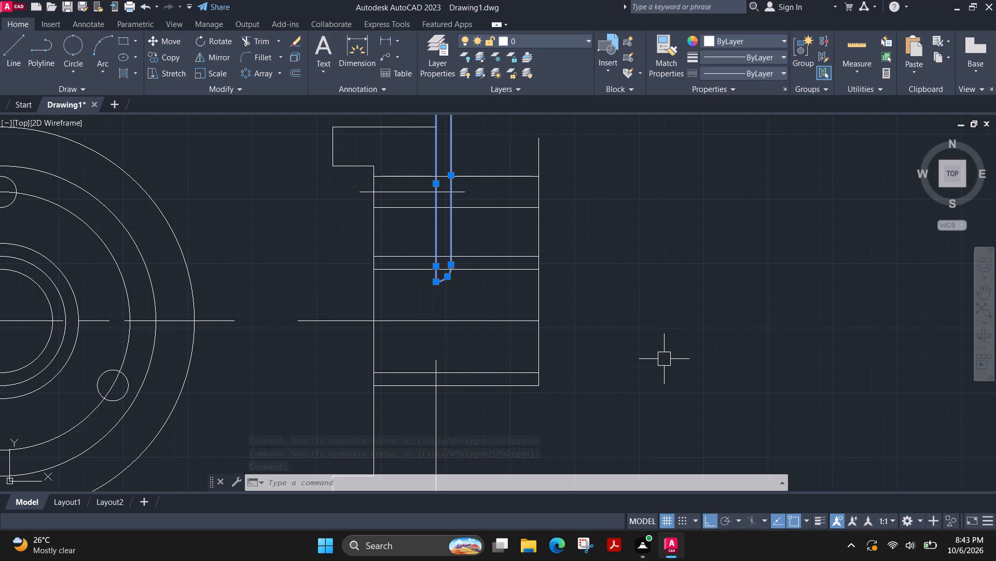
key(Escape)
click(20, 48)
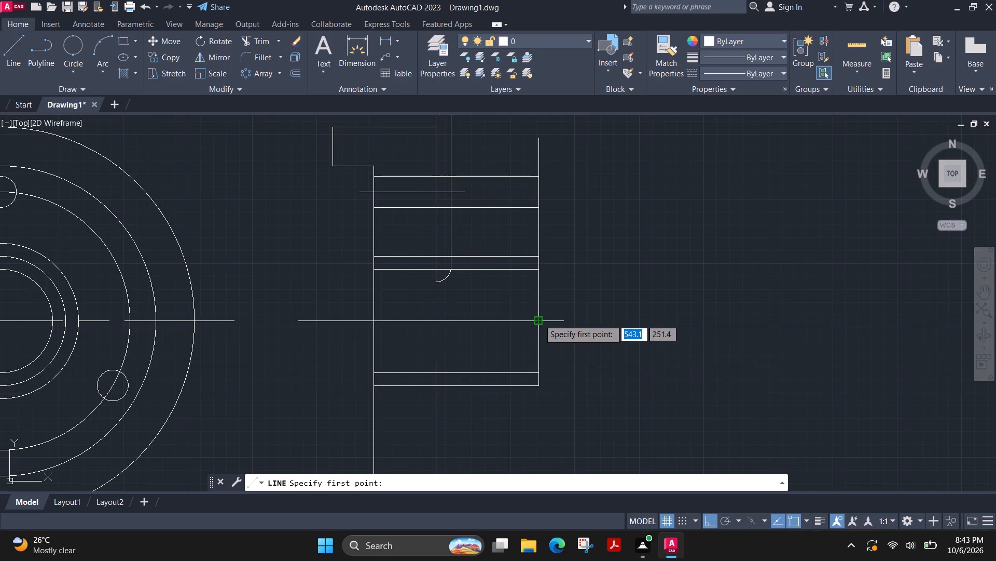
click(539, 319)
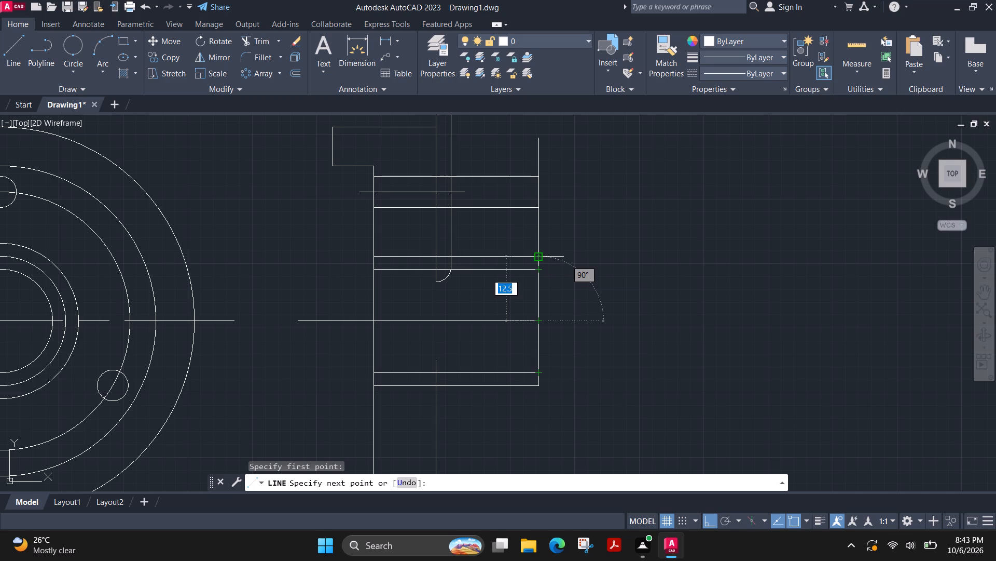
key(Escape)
Move the quarter arc and its two vertical lines up so the arc's lower end sits on the hub's upper outer horizontal line.
scroll(430, 276, down, 1)
scroll(434, 275, up, 4)
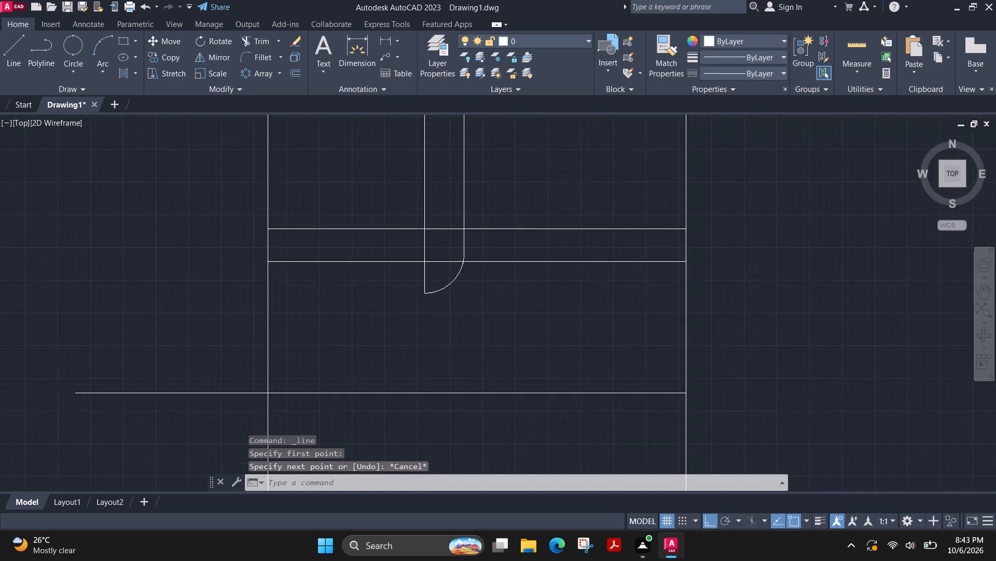
click(486, 304)
click(388, 286)
drag(515, 176, 508, 172)
click(461, 146)
key(m)
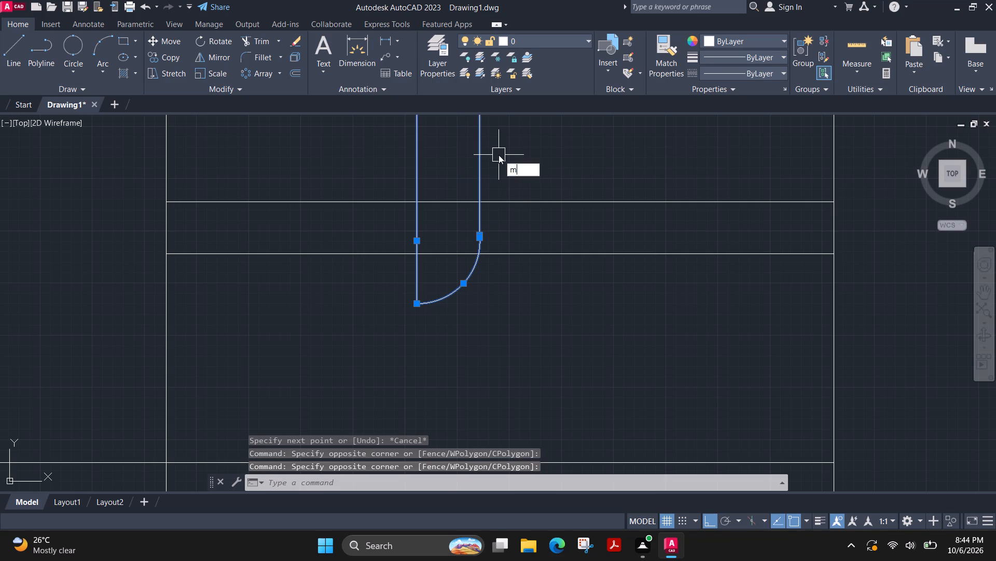
key(Return)
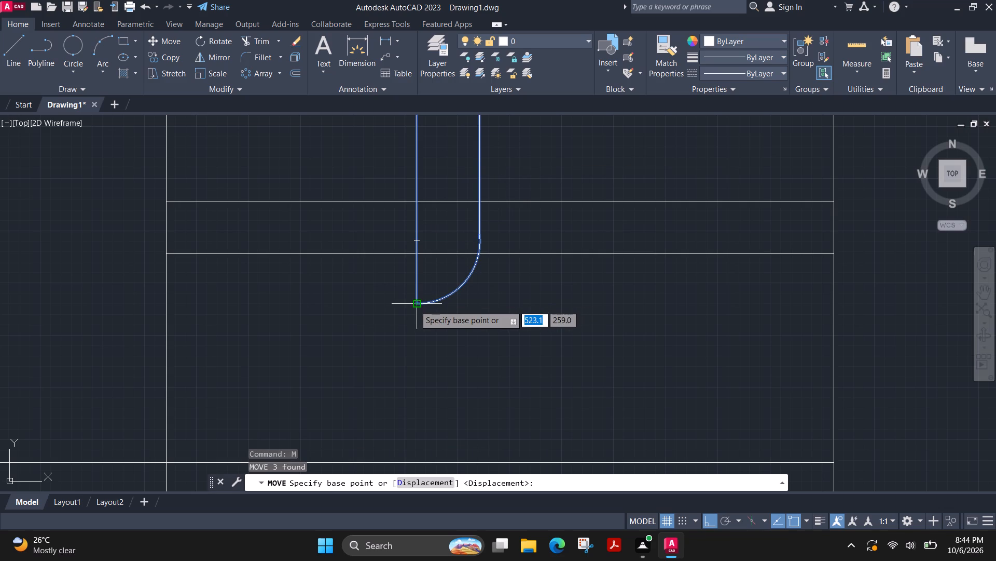
click(414, 305)
click(416, 204)
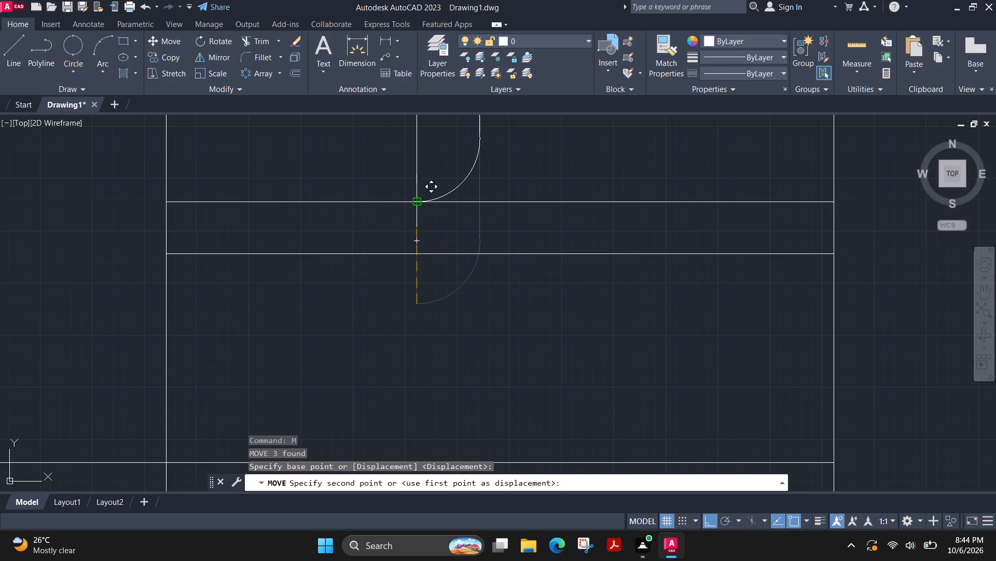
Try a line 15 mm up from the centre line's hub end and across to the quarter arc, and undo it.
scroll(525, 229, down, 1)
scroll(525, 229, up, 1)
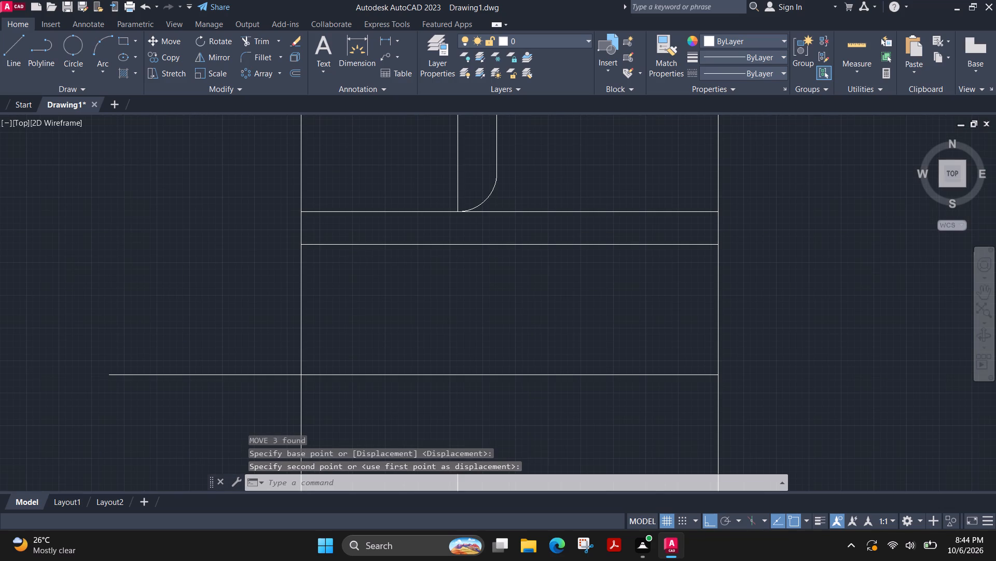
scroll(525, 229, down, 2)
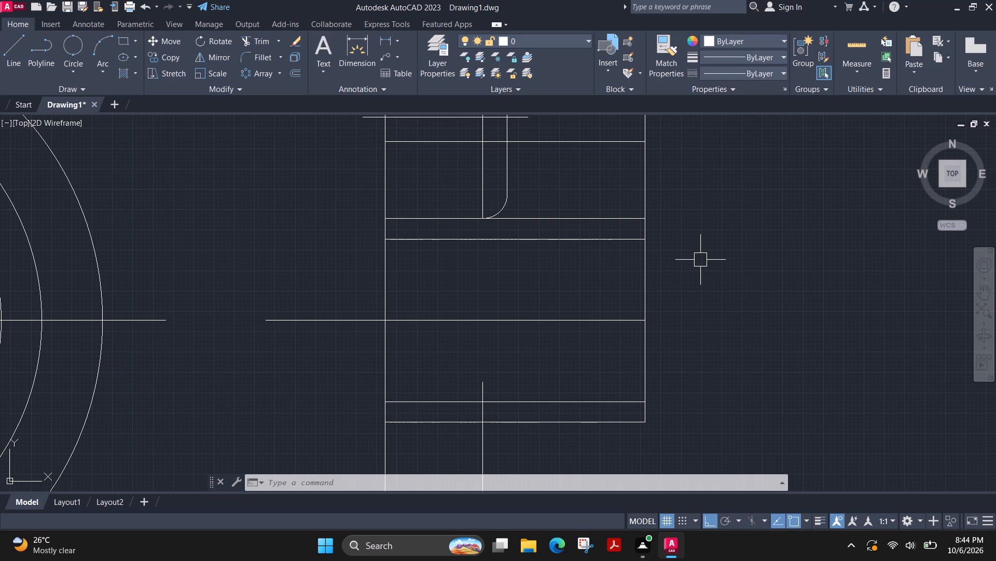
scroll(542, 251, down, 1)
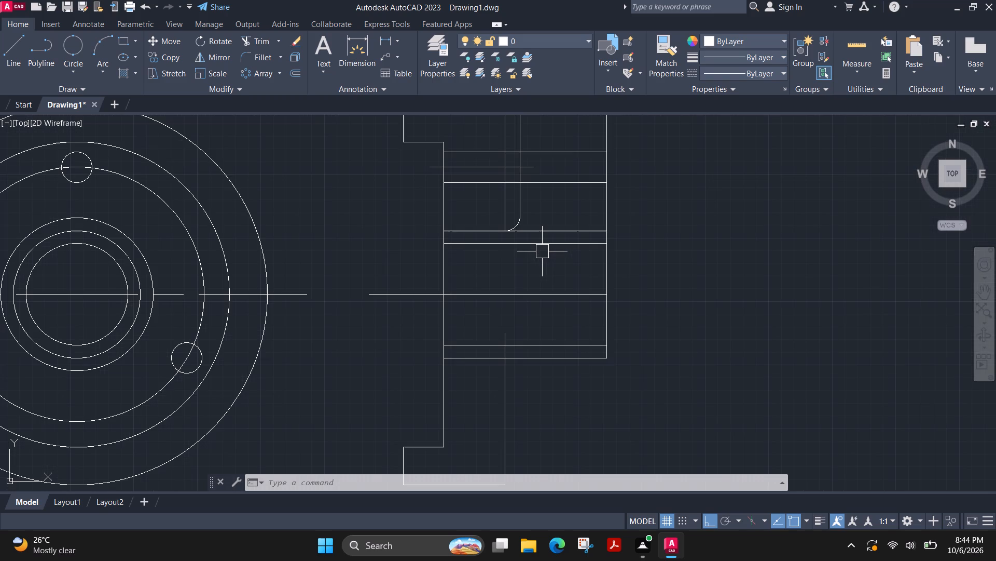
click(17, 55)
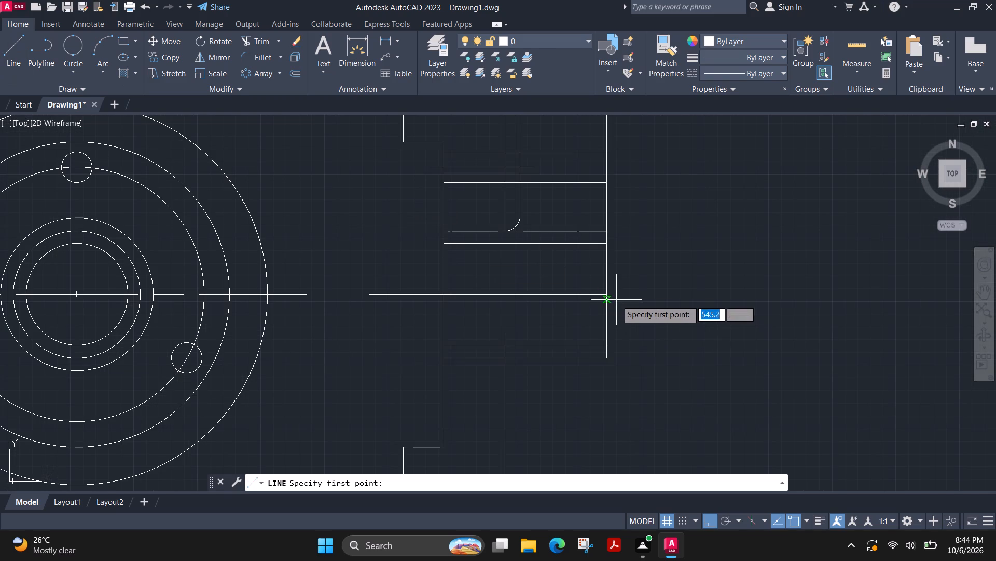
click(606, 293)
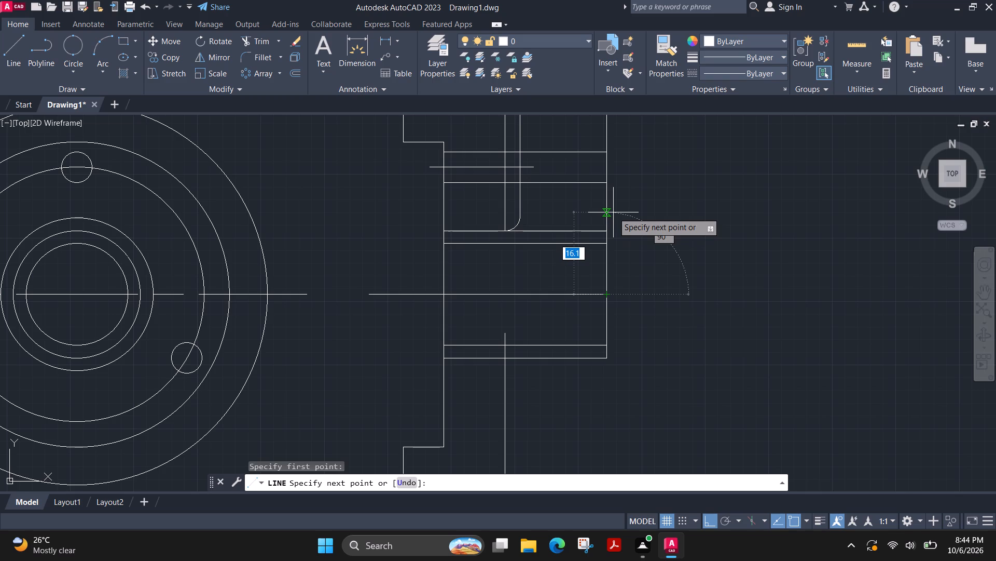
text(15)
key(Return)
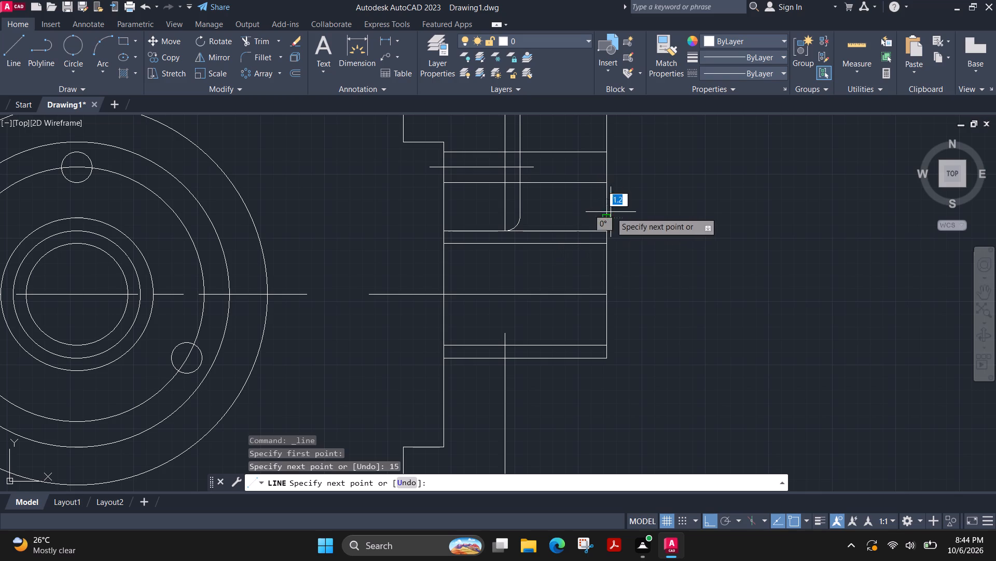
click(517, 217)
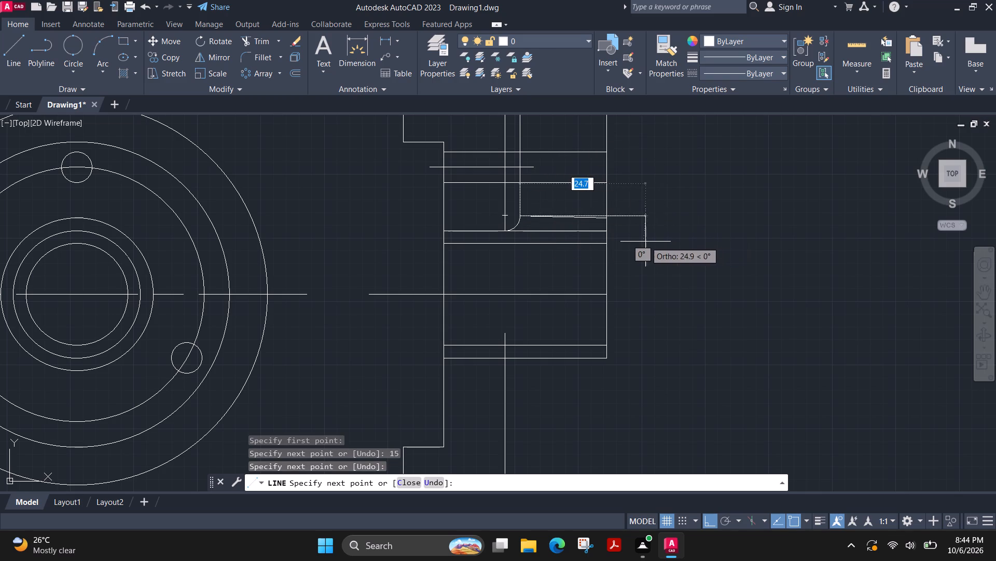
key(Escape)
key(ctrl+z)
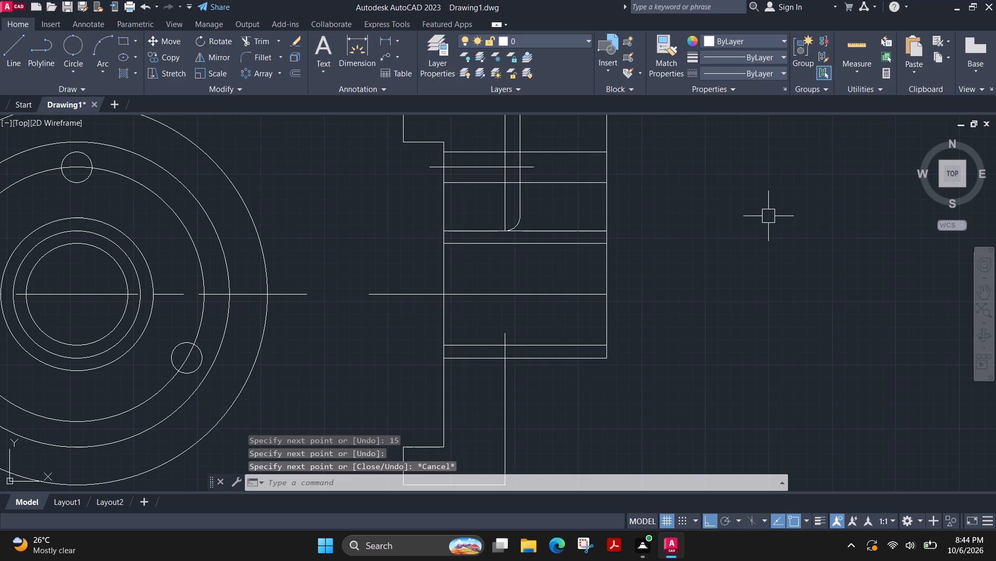
Draw a line 15 mm up from the centre line's hub end, continuing horizontally about 18 mm to just past the quarter arc.
click(20, 56)
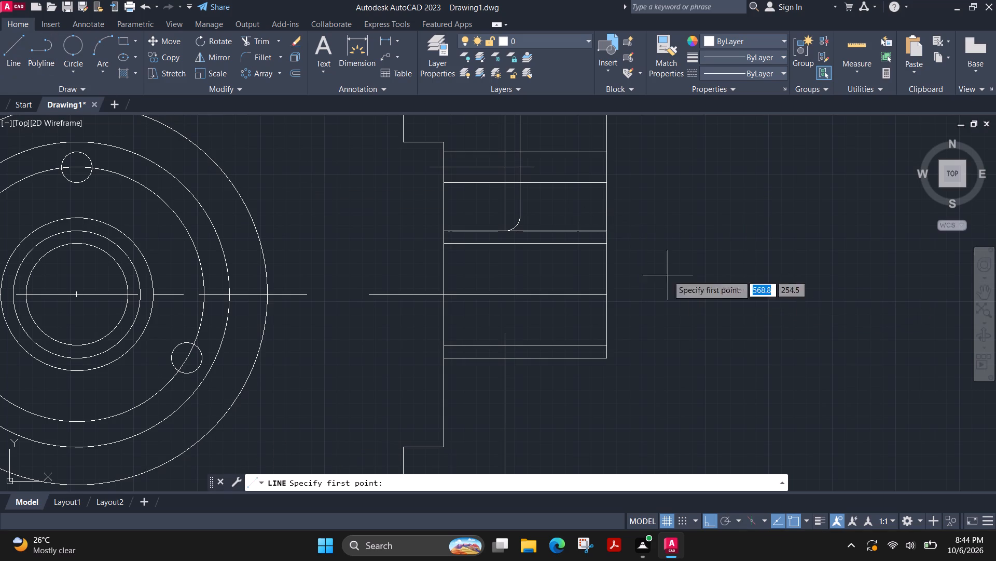
click(606, 296)
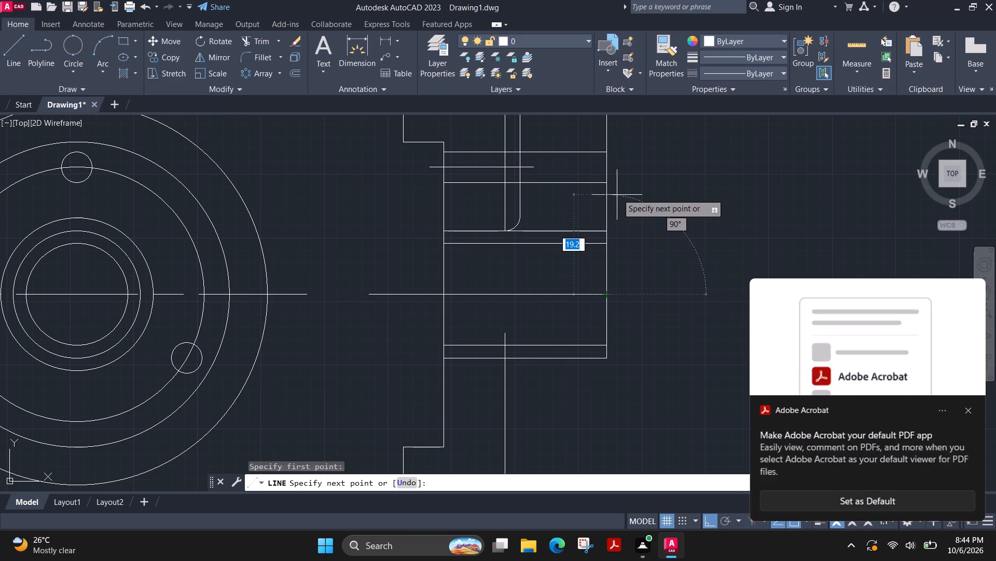
text(15)
key(Return)
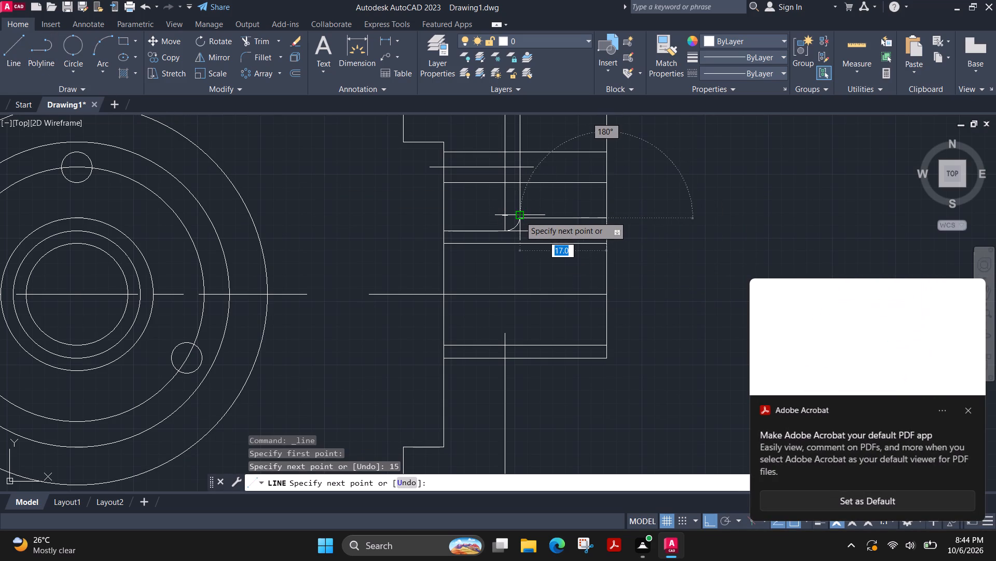
scroll(519, 216, up, 3)
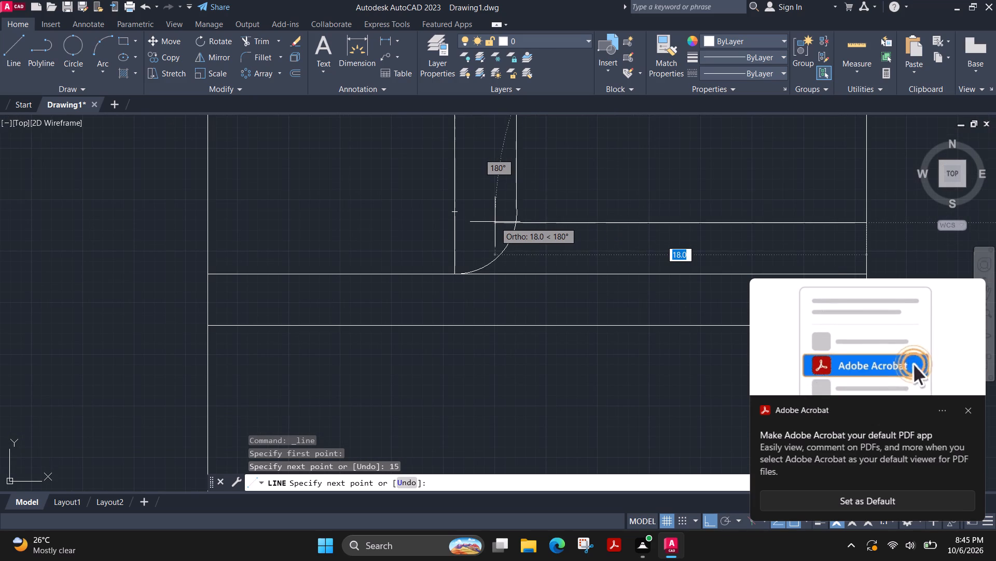
click(495, 222)
key(Escape)
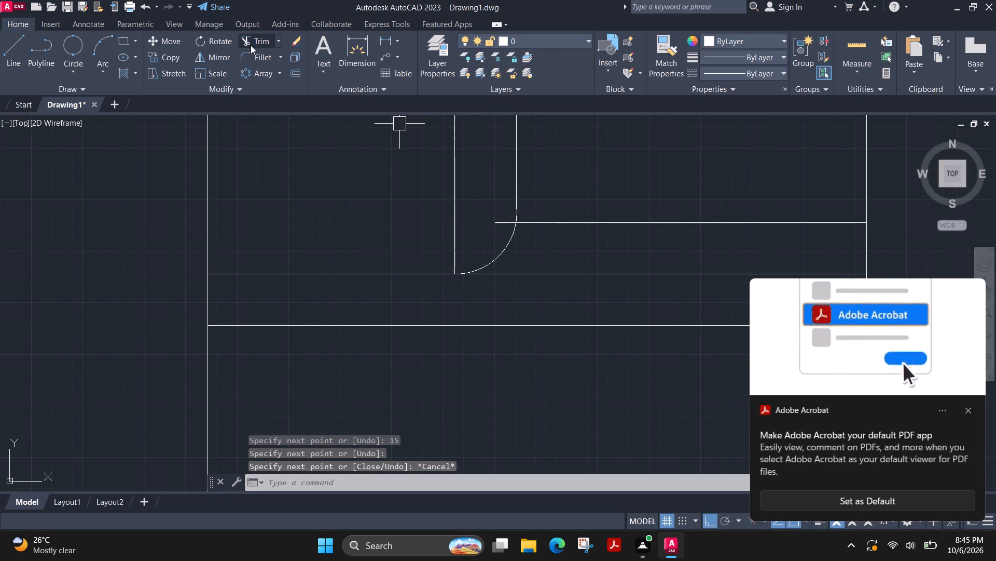
Trim the short overhang of the new horizontal line inside the quarter arc.
click(251, 45)
click(493, 224)
key(Escape)
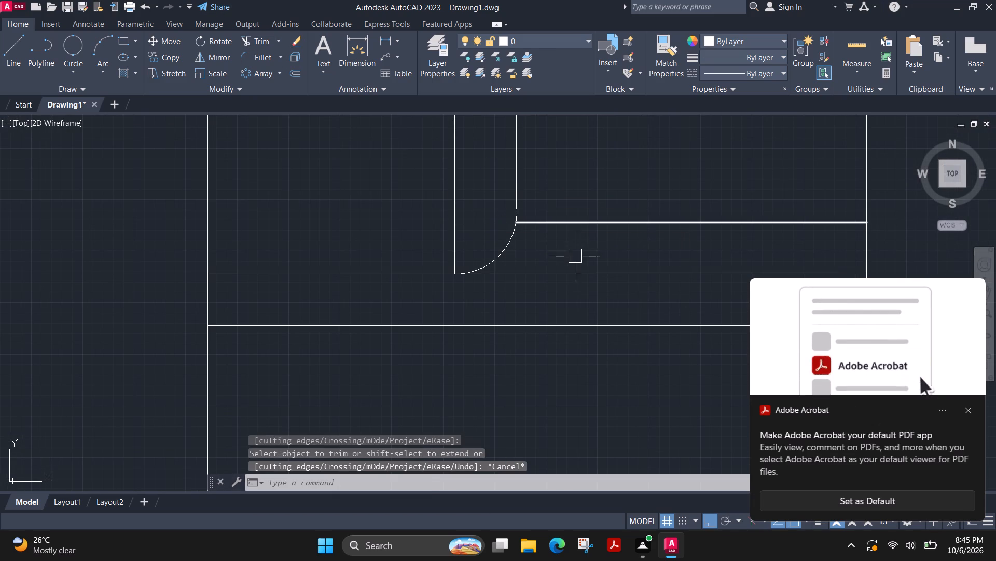
Draw a line 2 mm up from the trimmed line's hub-face end, continuing horizontally to the 3 mm offset vertical line.
scroll(575, 256, down, 2)
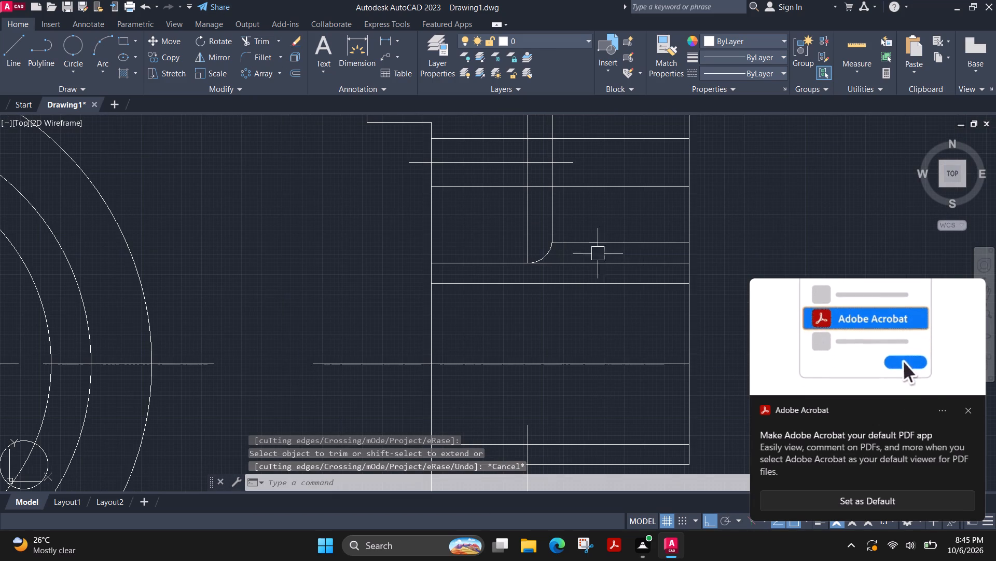
scroll(686, 261, up, 2)
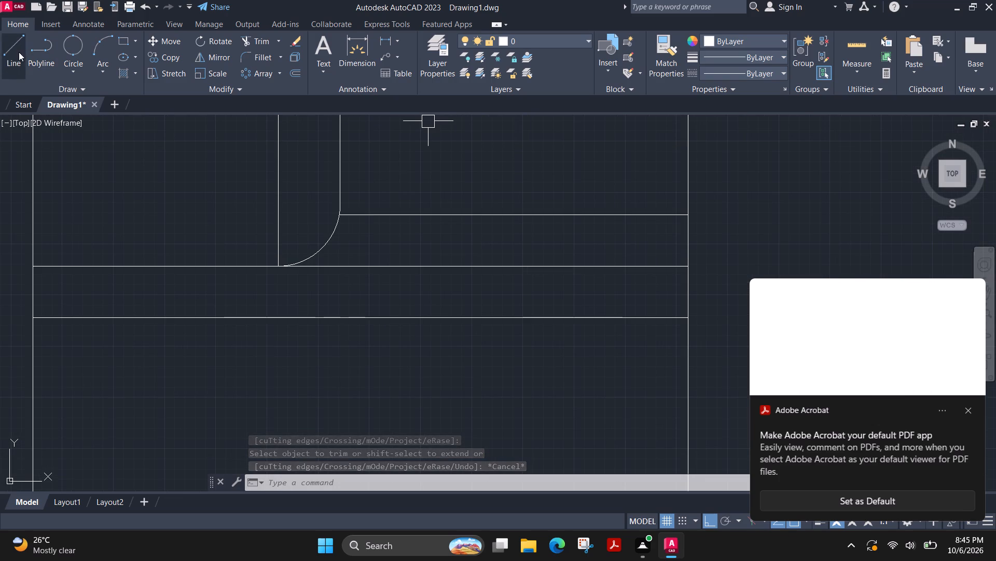
click(19, 52)
click(687, 217)
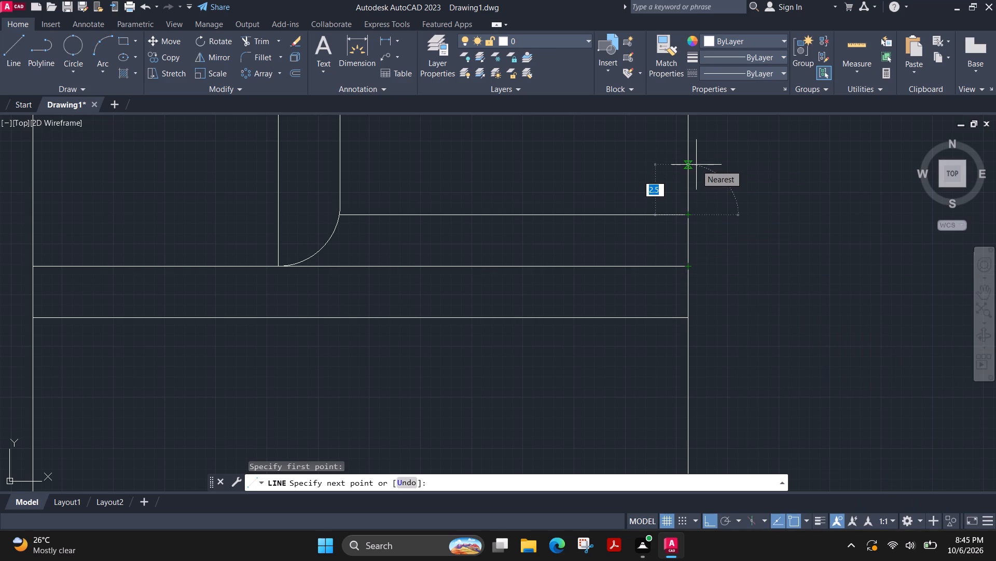
text(2.5)
key(Return)
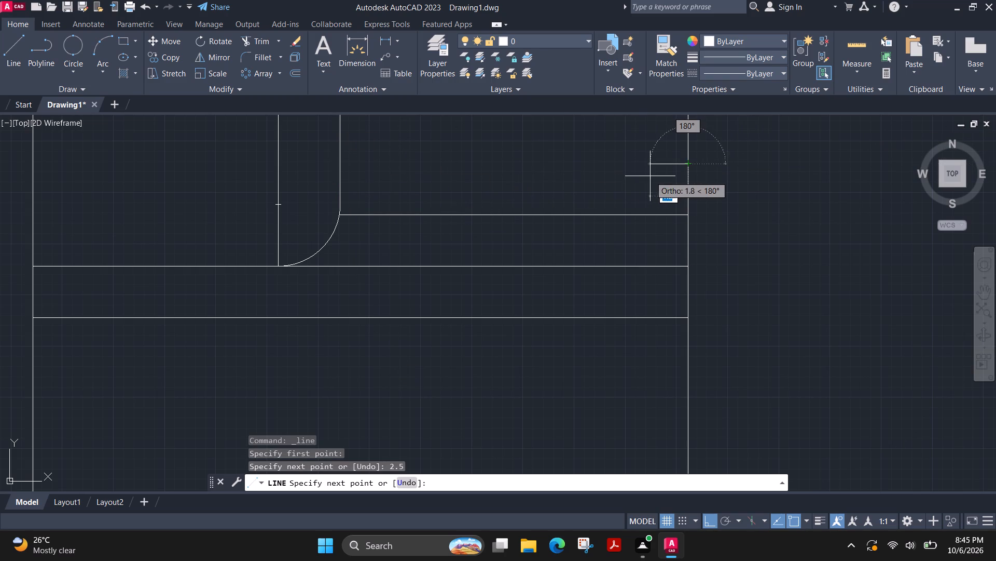
key(ctrl+z)
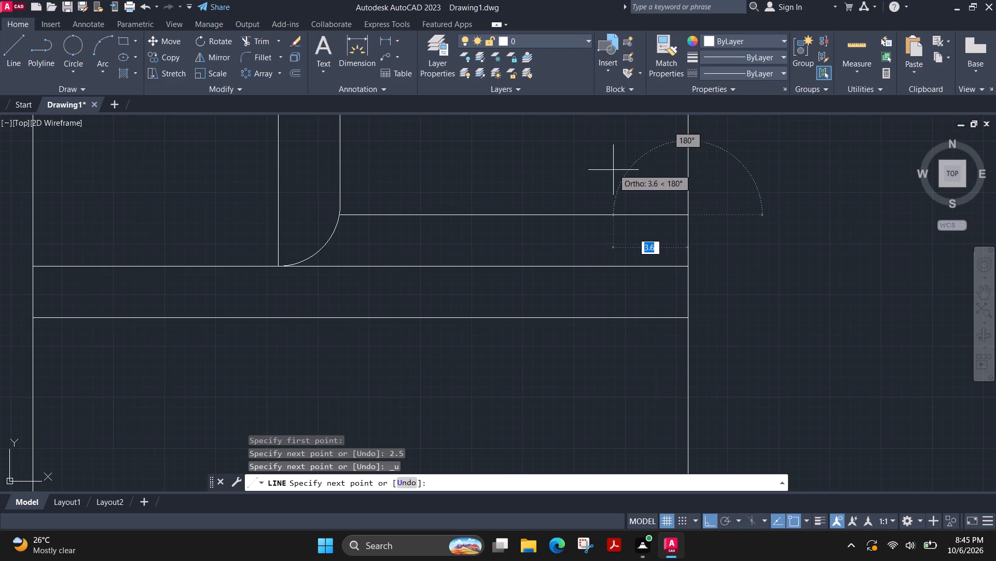
key(2)
key(Return)
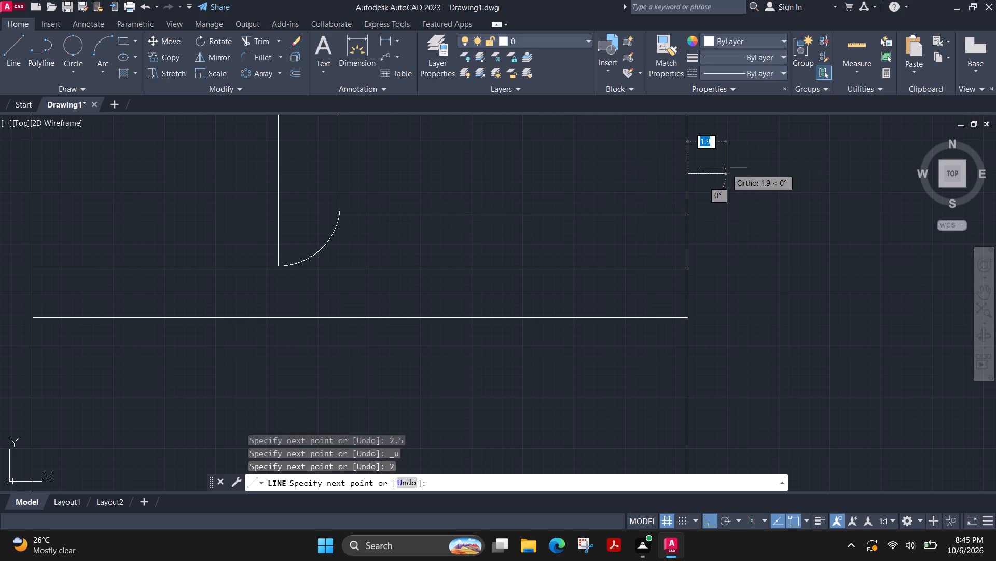
click(340, 174)
key(Escape)
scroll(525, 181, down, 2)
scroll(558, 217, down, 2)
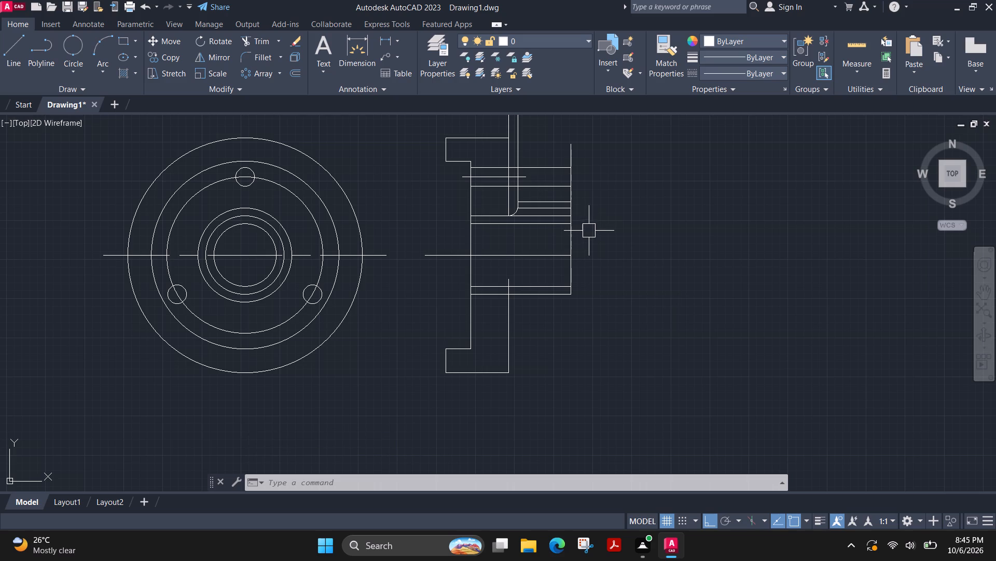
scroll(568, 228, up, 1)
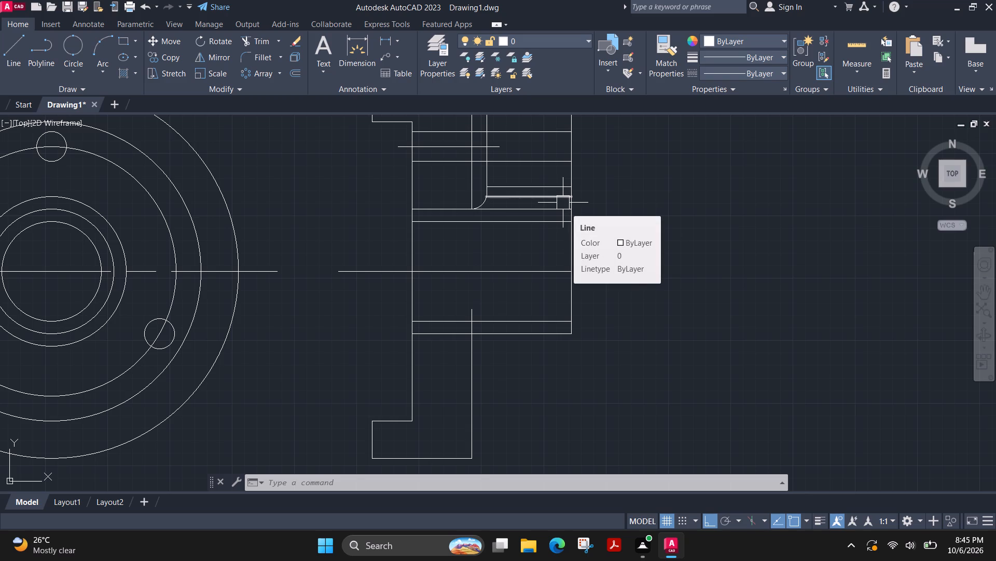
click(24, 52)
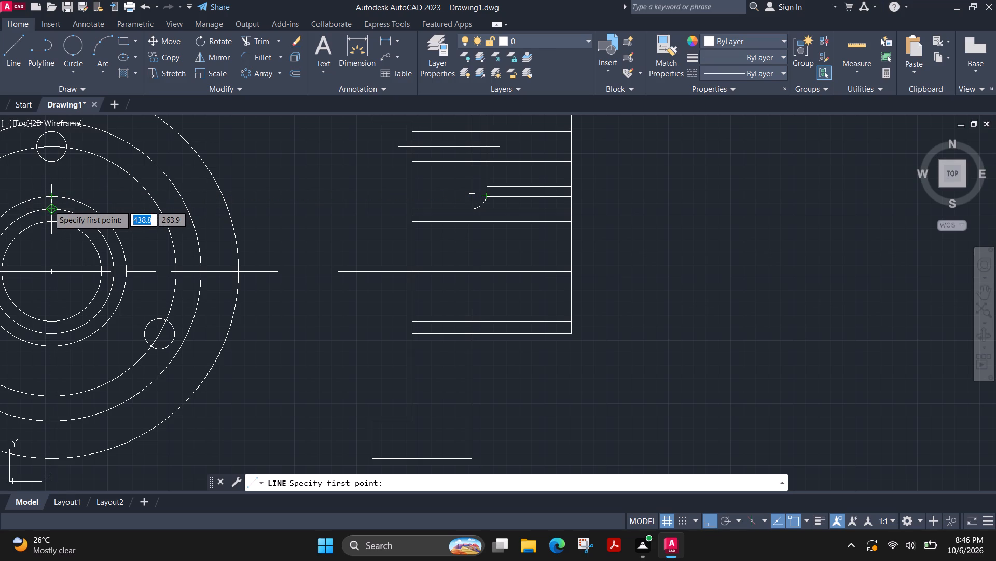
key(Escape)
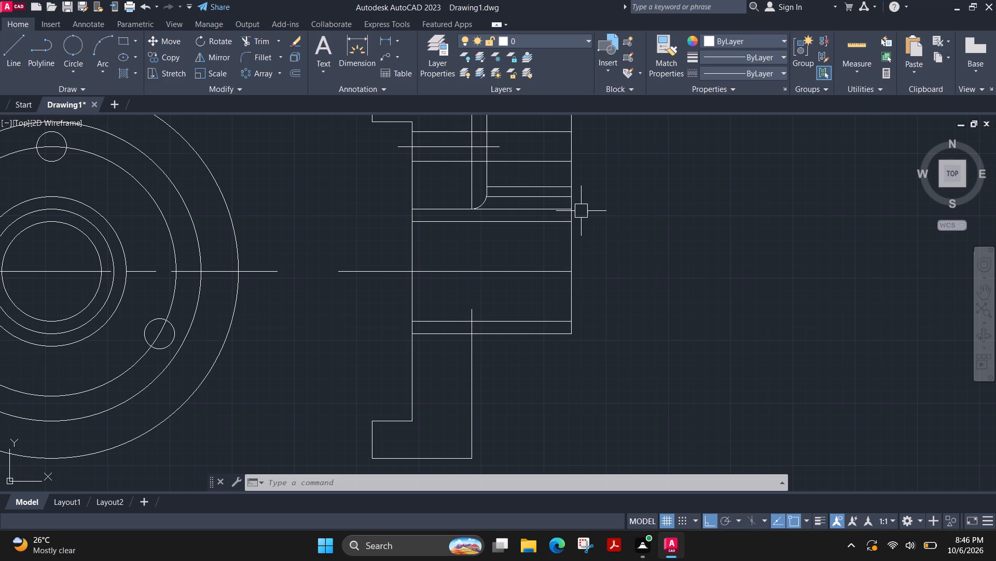
Draw a line 2.5 mm inward from the hub face along the upper outer hub line, continuing vertically up past the upper horizontal lines.
click(10, 61)
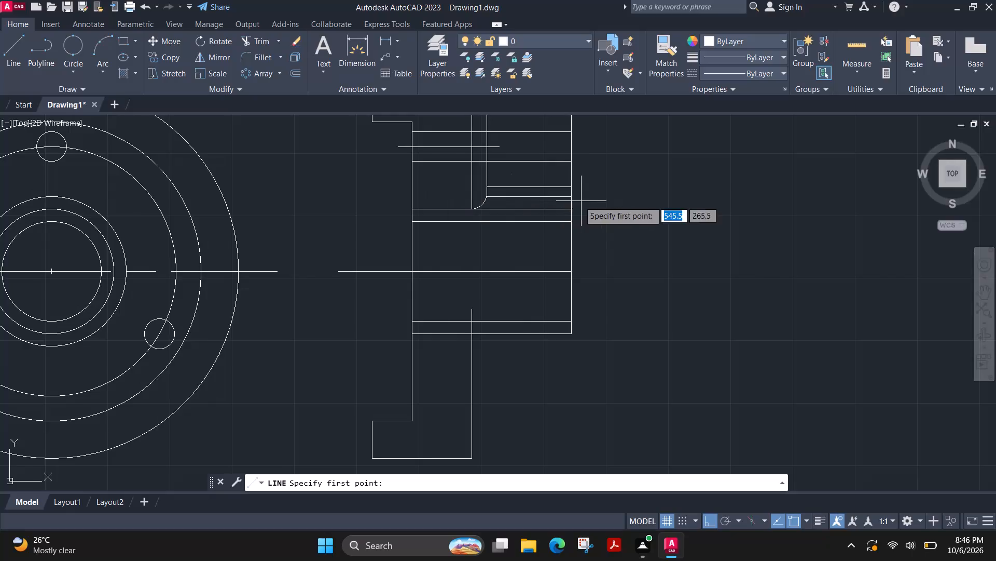
click(571, 208)
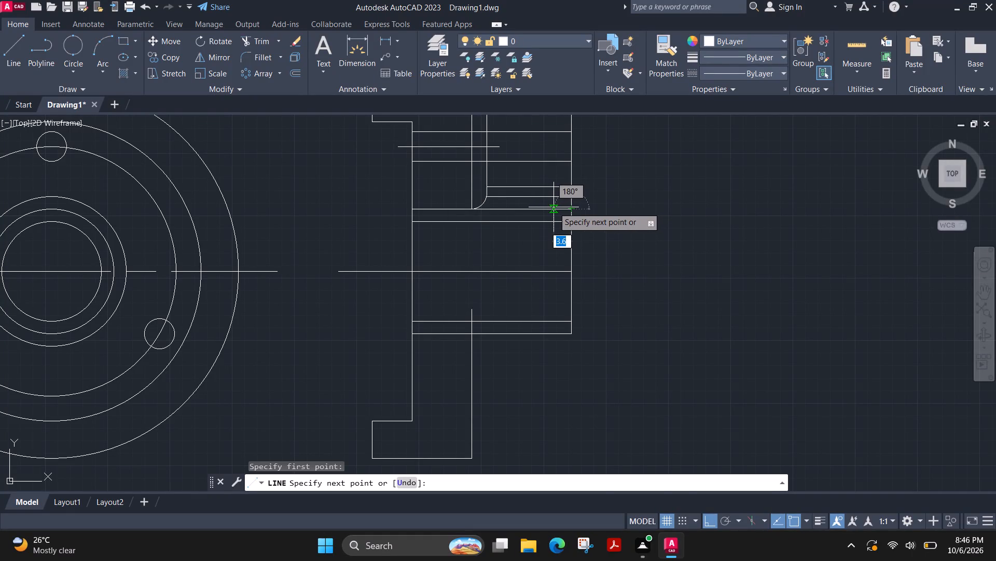
text(2.5)
key(Return)
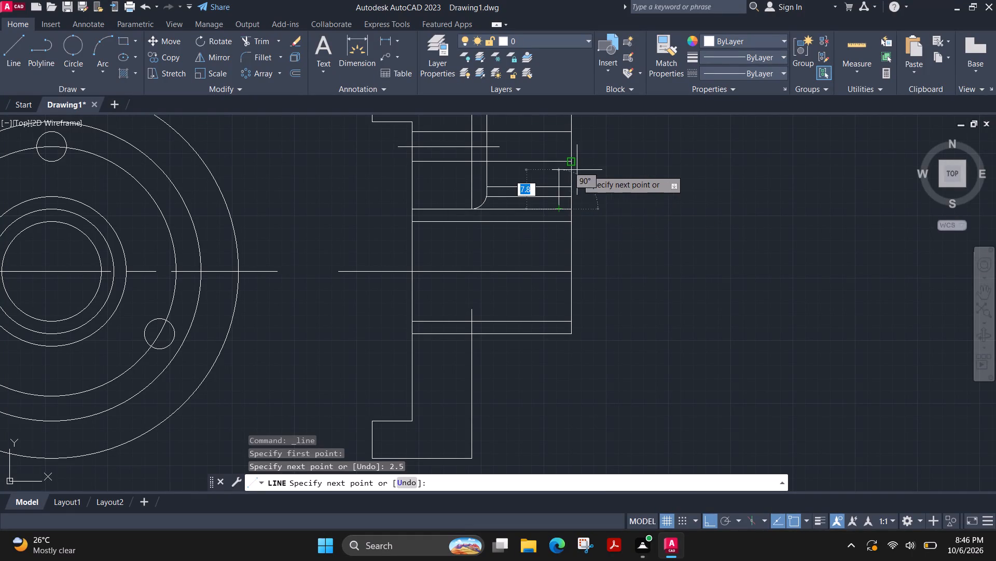
middle_drag(548, 153, 535, 292)
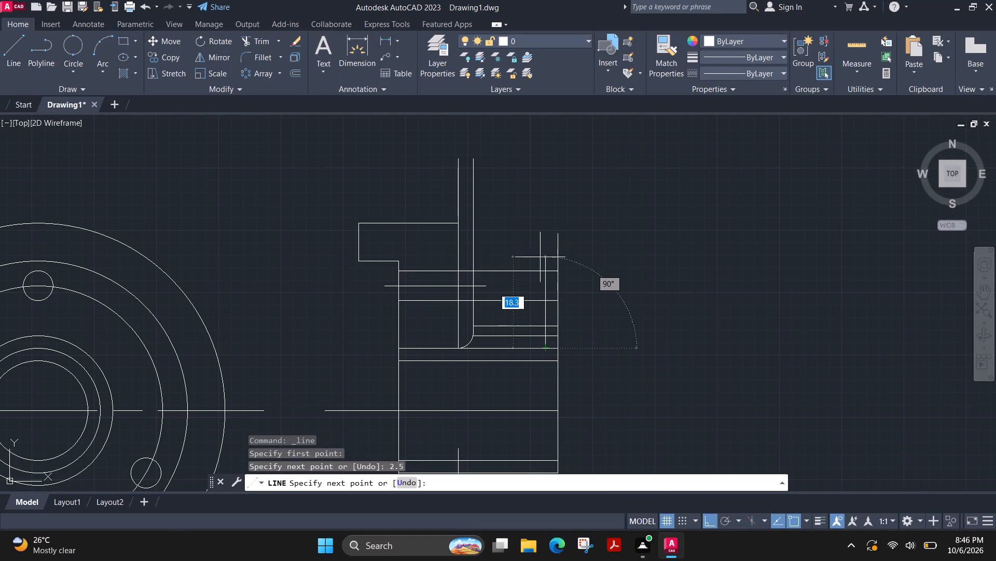
click(544, 222)
key(Escape)
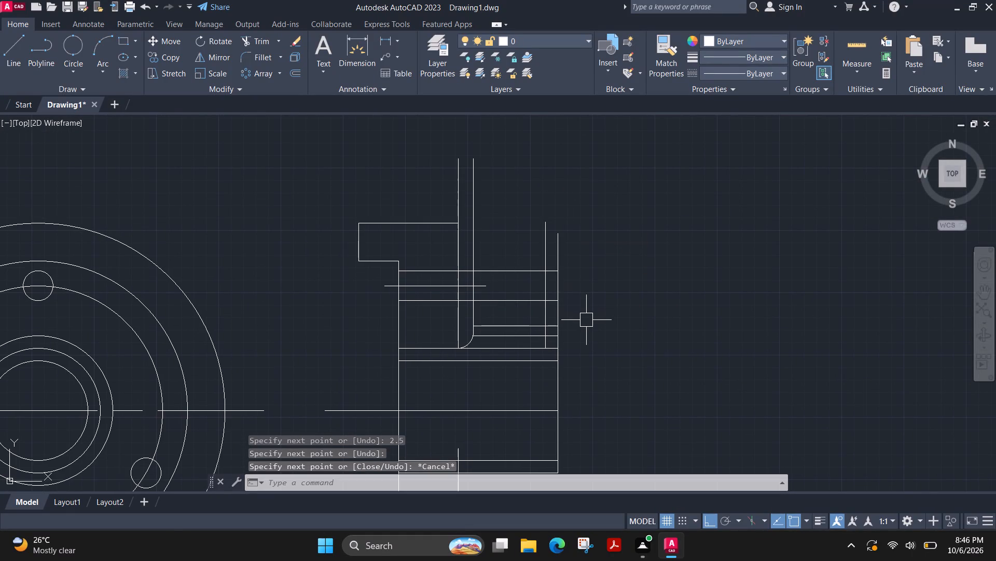
Fillet the corner between the short 2.5 mm horizontal line at the upper hub face and the vertical line with radius 1.25 mm.
scroll(565, 340, down, 1)
scroll(556, 348, up, 4)
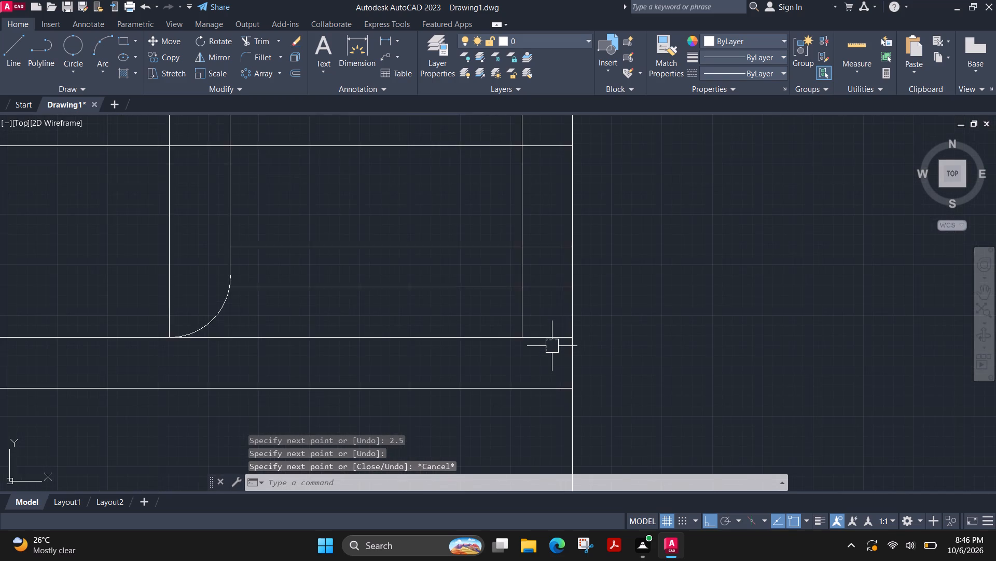
scroll(551, 345, up, 1)
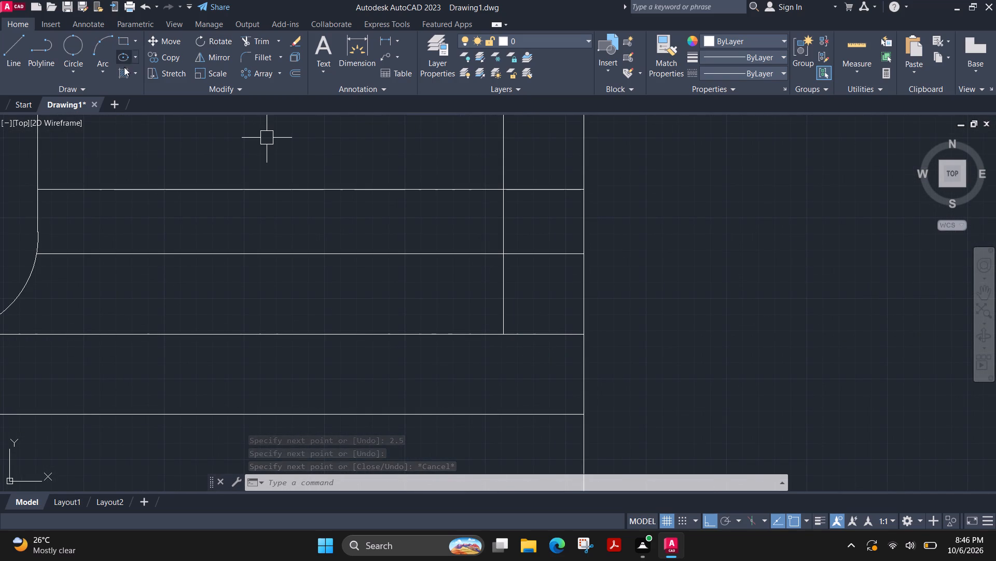
click(242, 56)
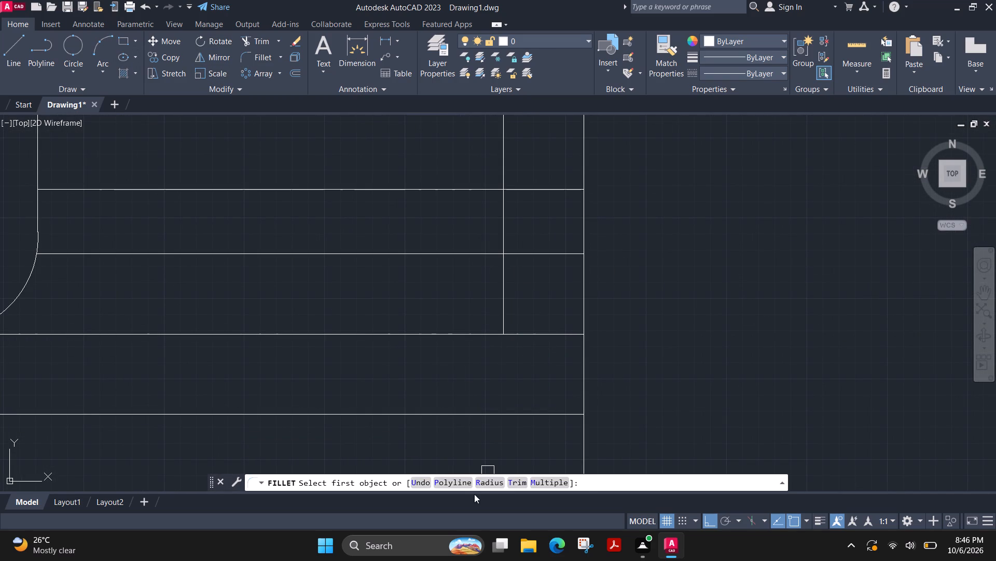
click(493, 486)
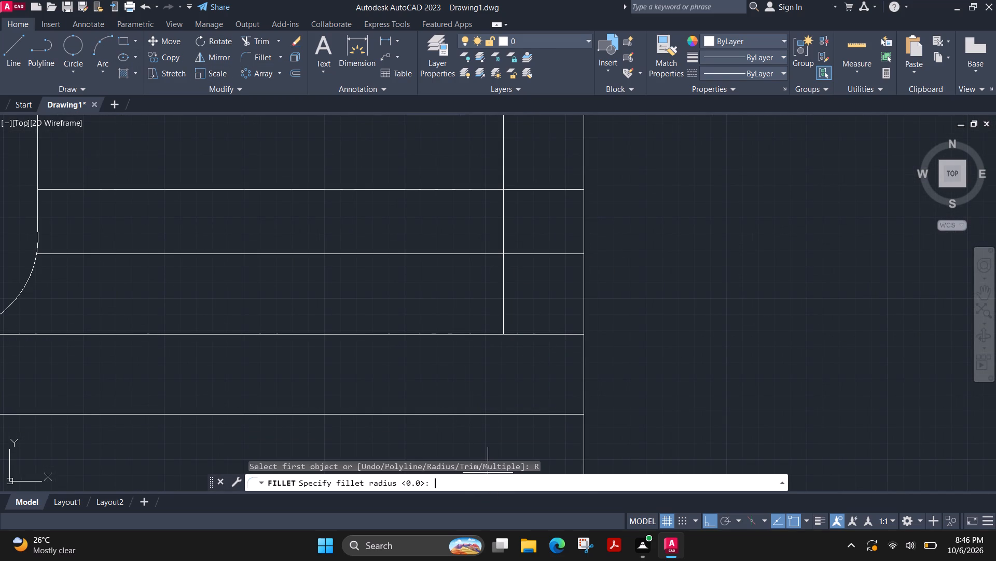
text(2.5)
key(Return)
scroll(540, 316, down, 2)
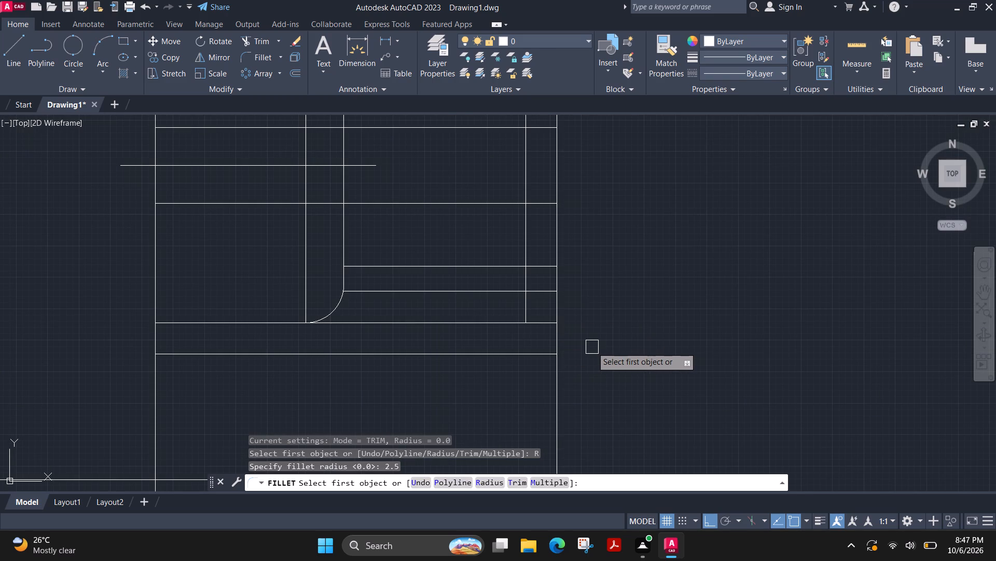
click(542, 323)
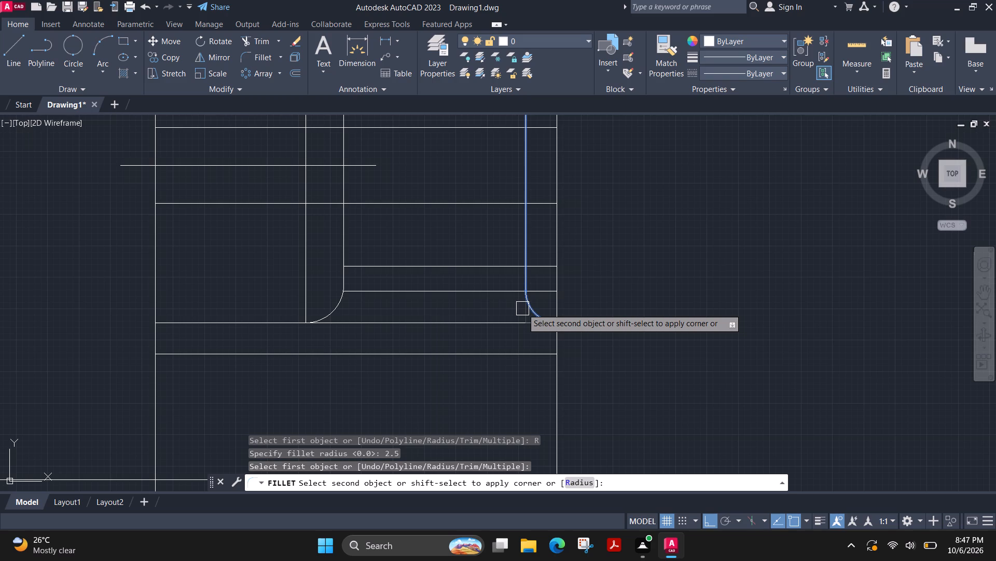
click(576, 484)
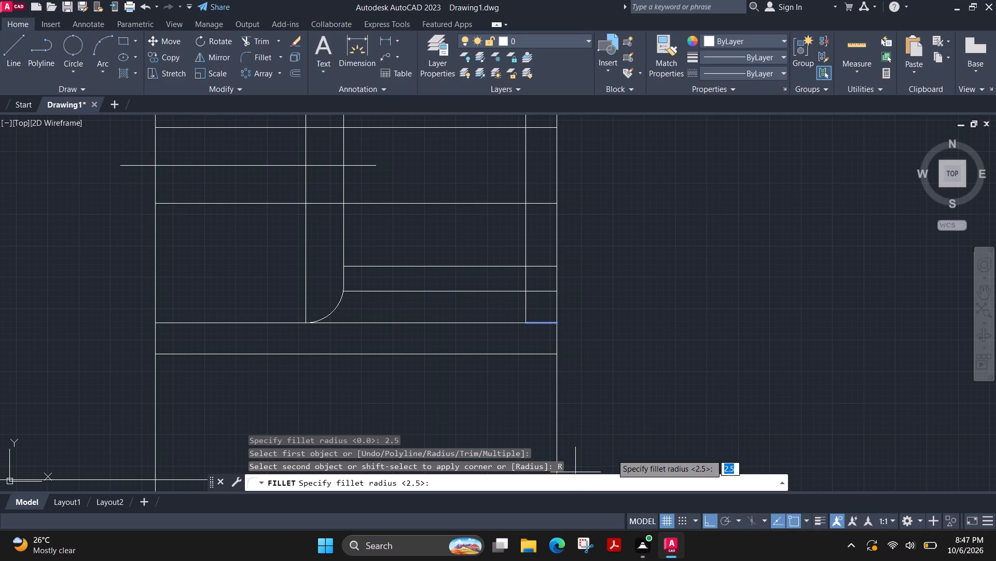
text(1.5)
key(Return)
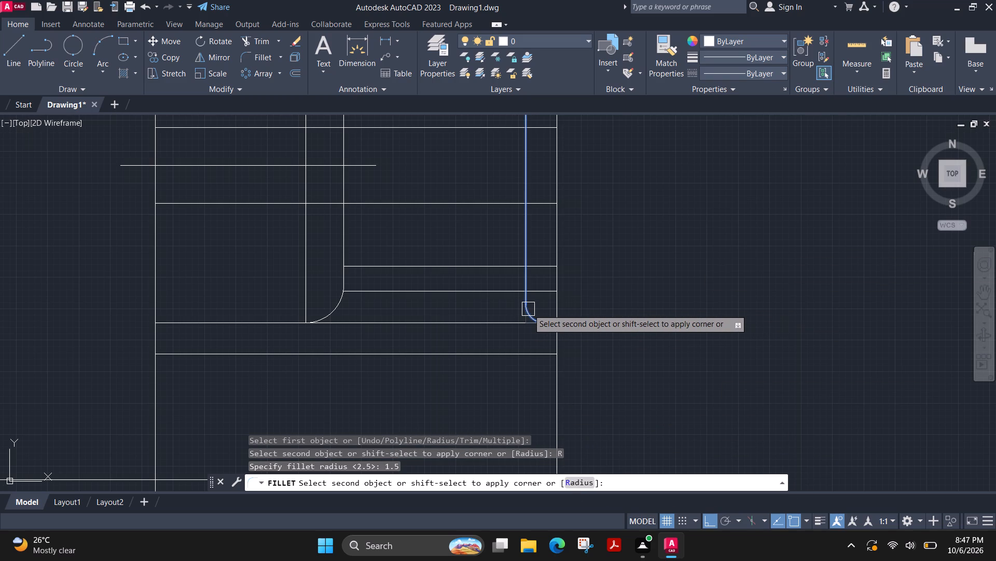
click(576, 483)
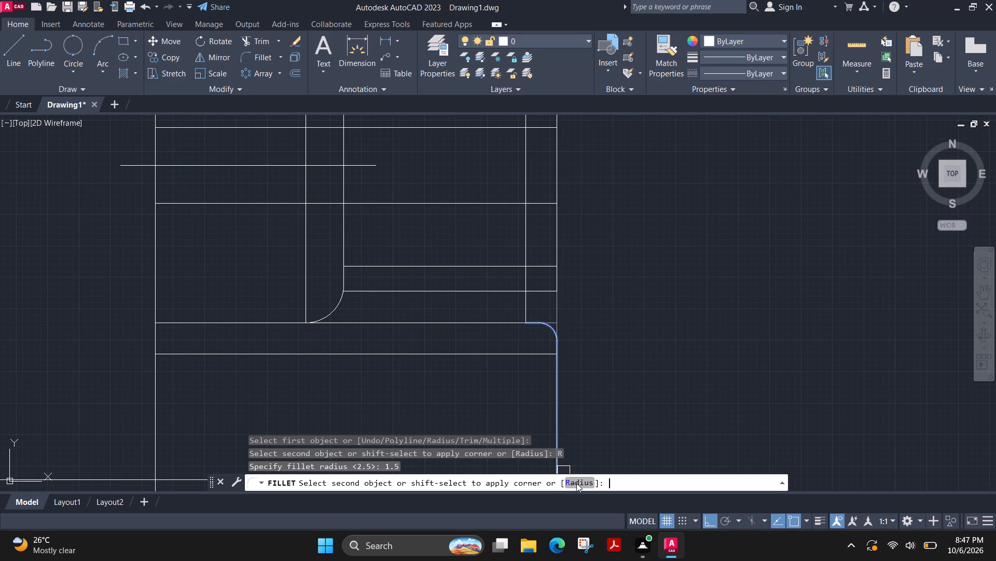
text(1.25)
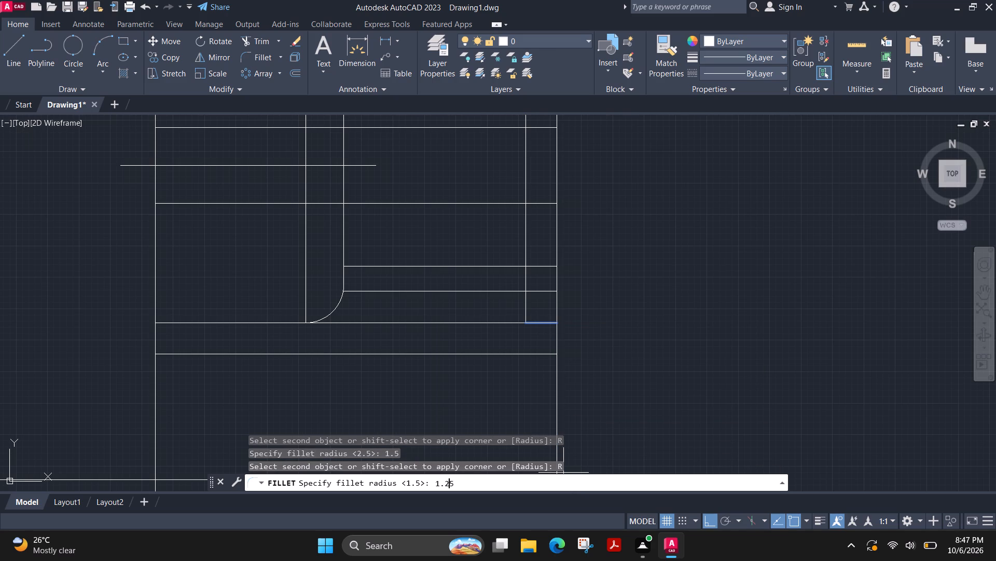
key(Return)
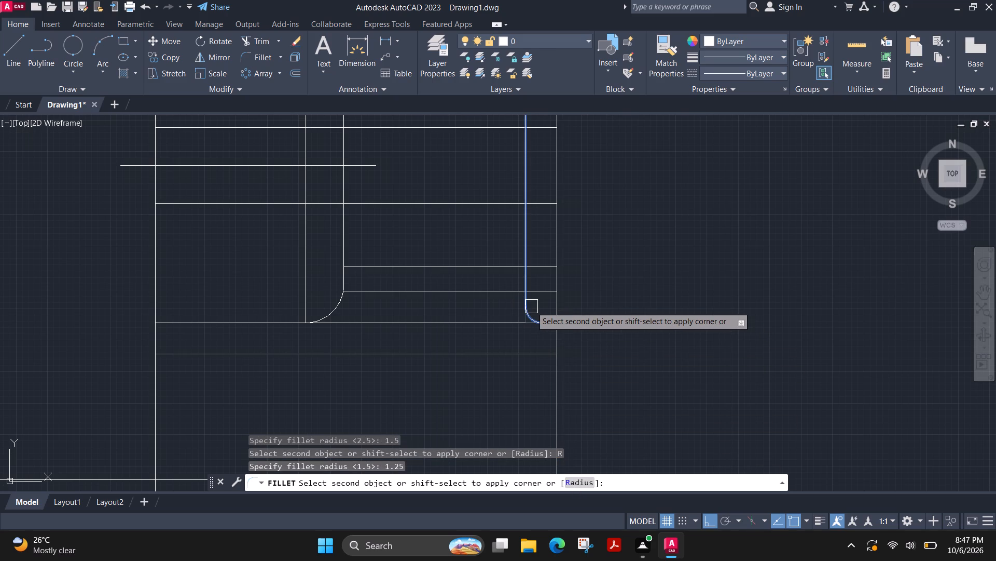
click(531, 306)
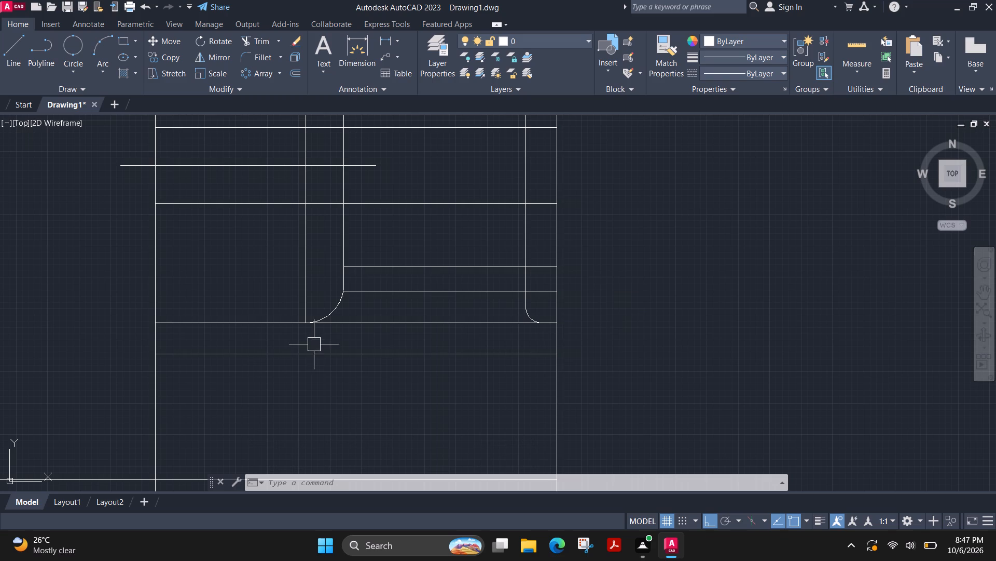
Delete the two longer overlapping horizontal lines along the upper outer hub edge, keeping the one starting at the flange face.
click(433, 322)
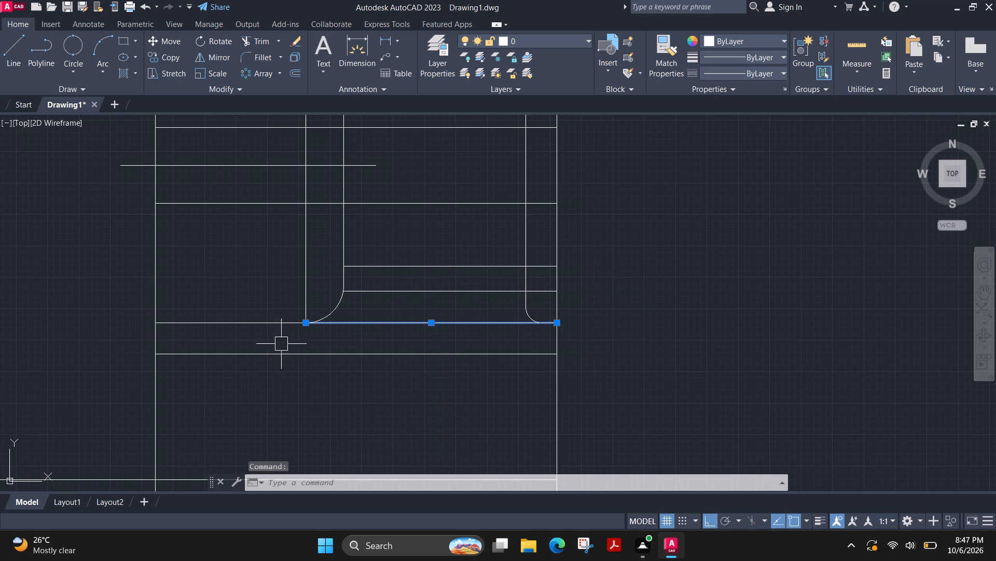
click(261, 325)
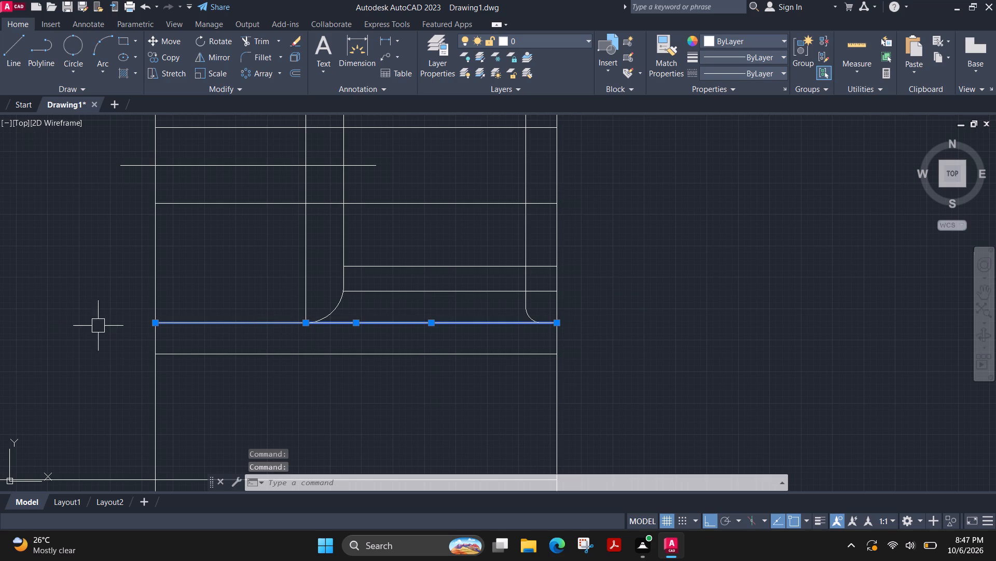
key(Delete)
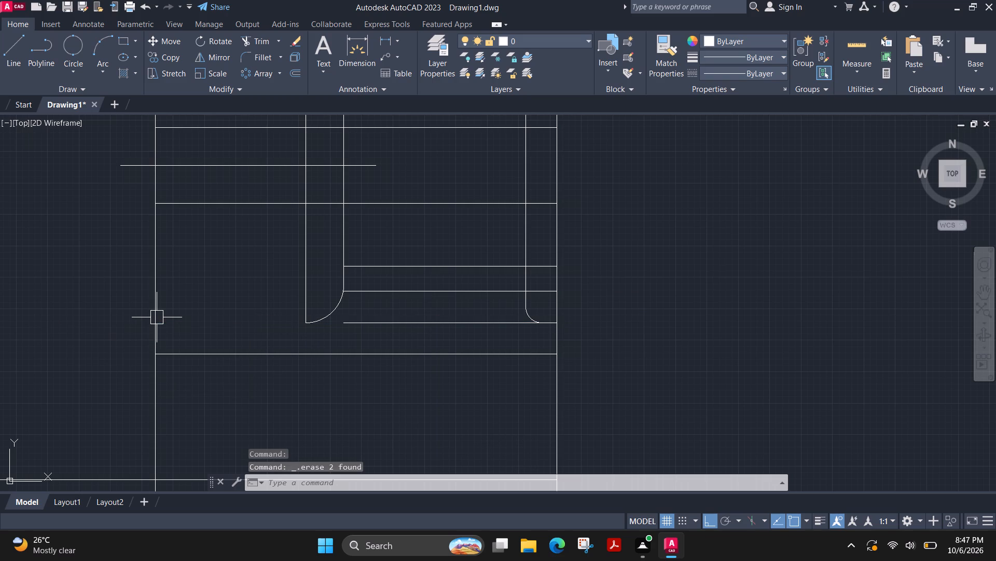
Shorten the remaining upper outer hub line so it runs only from the new fillet to the hub face.
click(478, 321)
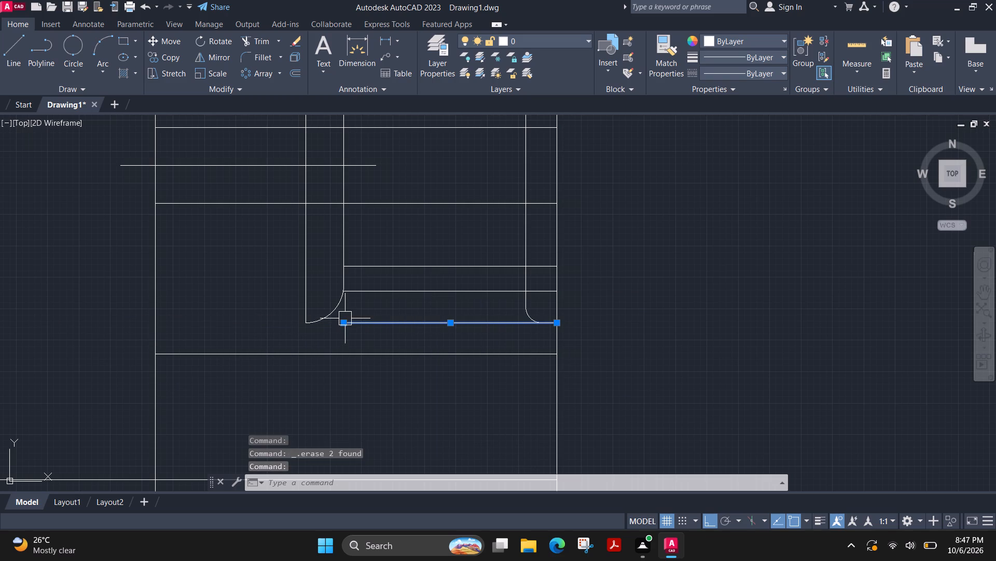
click(344, 323)
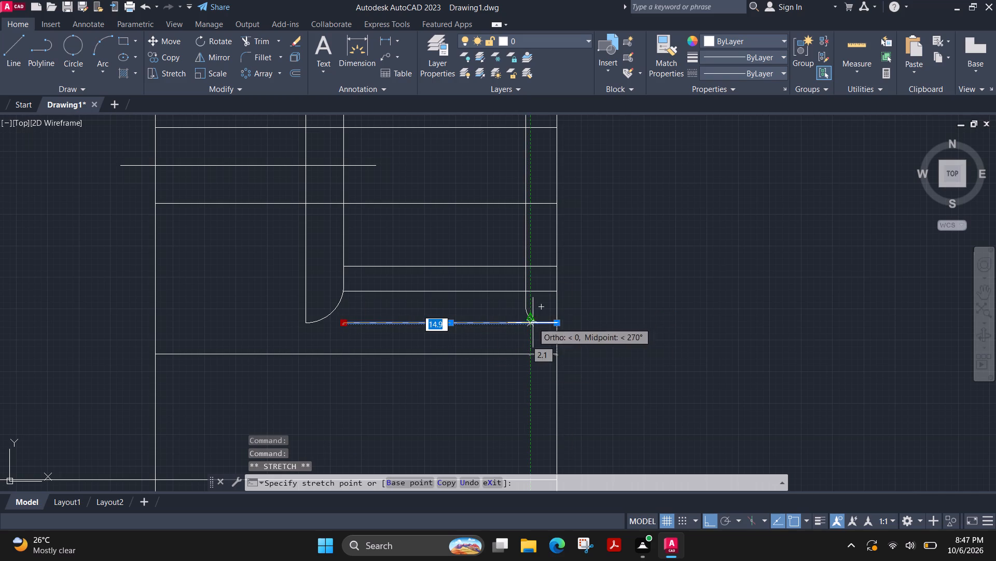
click(537, 325)
key(Escape)
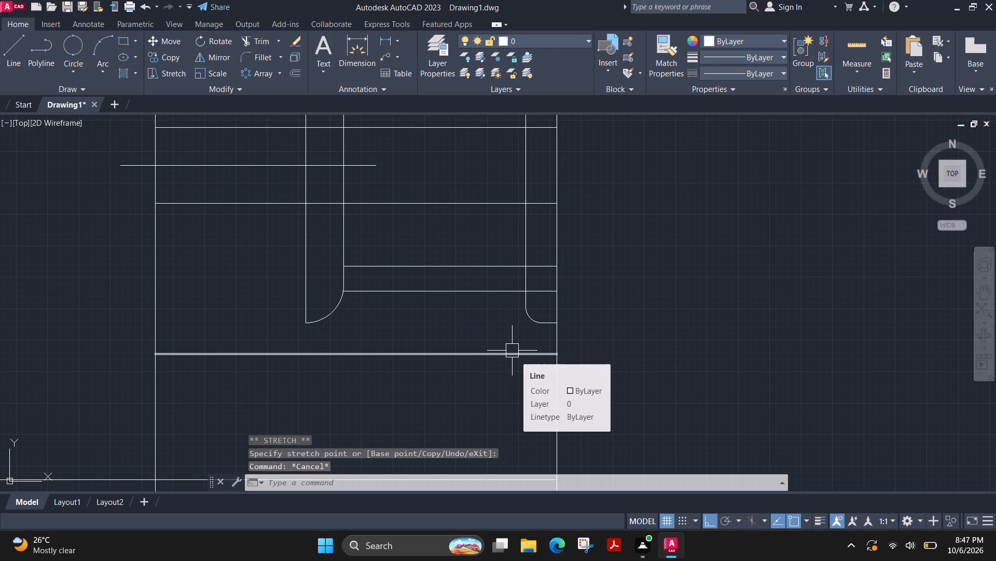
Trim the hub-face line above the filleted step and the horizontal line ends beyond the vertical line set 2.5 mm inward.
scroll(501, 354, down, 2)
scroll(496, 354, up, 1)
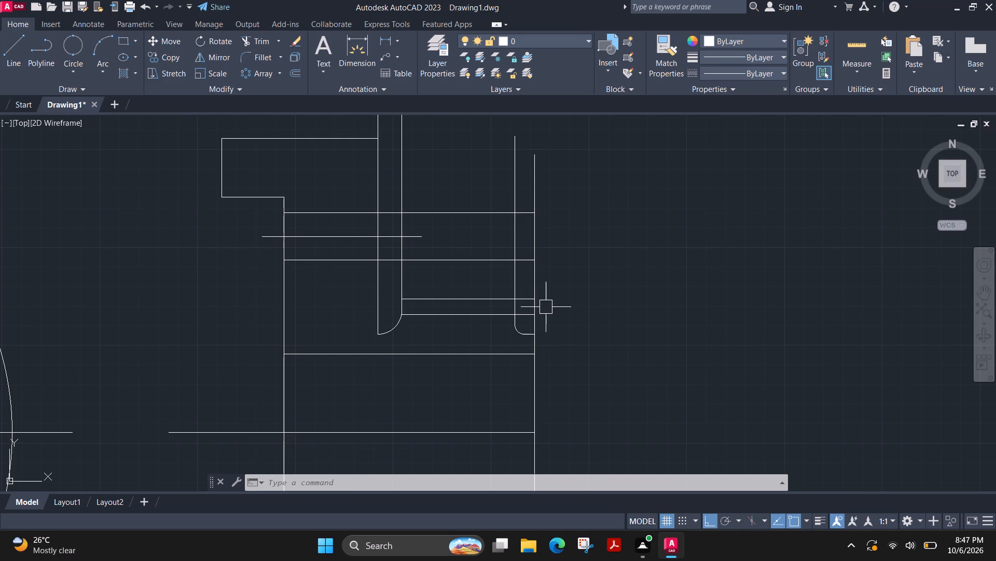
click(259, 36)
drag(547, 320, 529, 320)
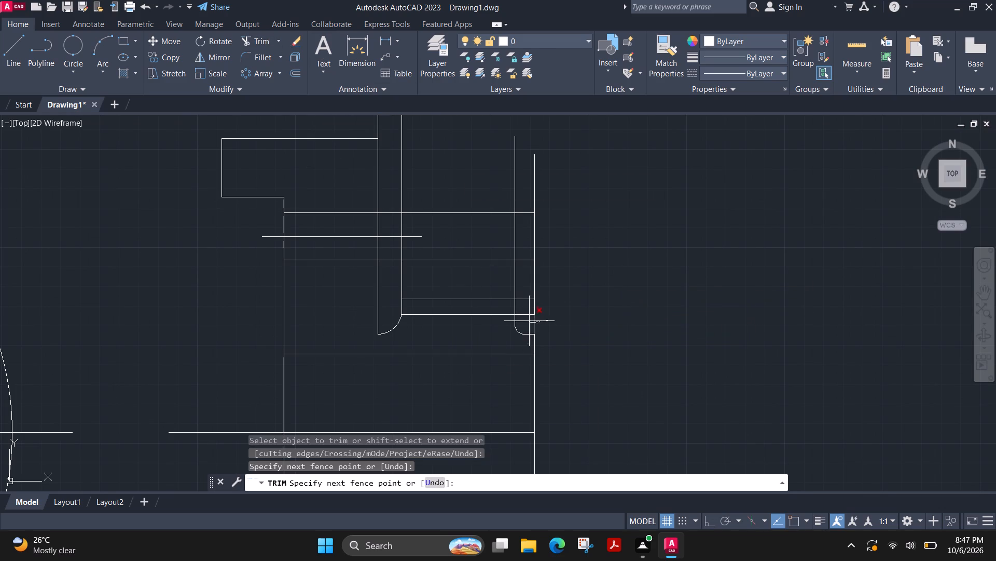
drag(529, 320, 535, 204)
drag(535, 204, 533, 260)
drag(552, 301, 533, 305)
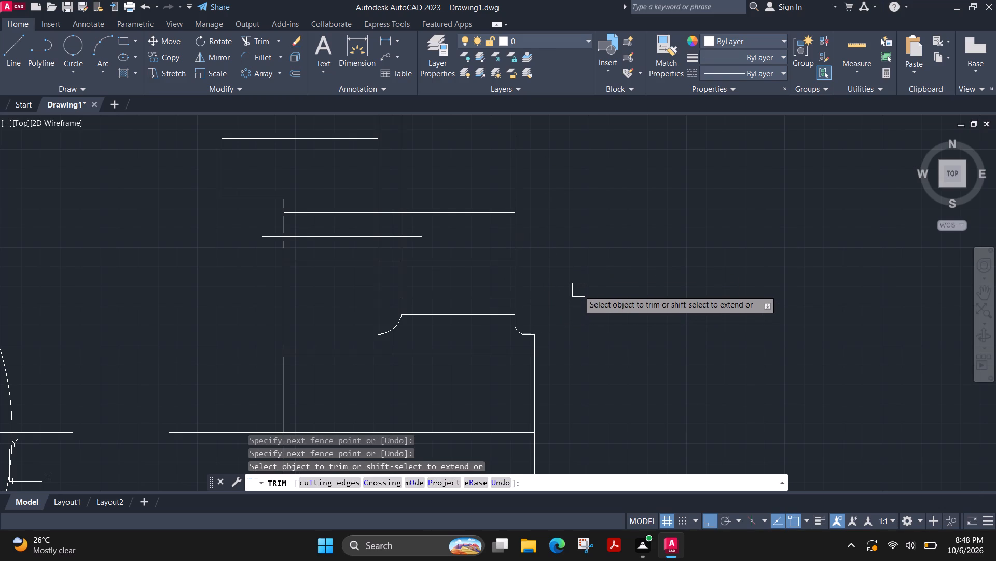
Trim the upper hole lines back to the flange face and the inset vertical line down to the upper 2 mm offset line.
drag(555, 273, 506, 265)
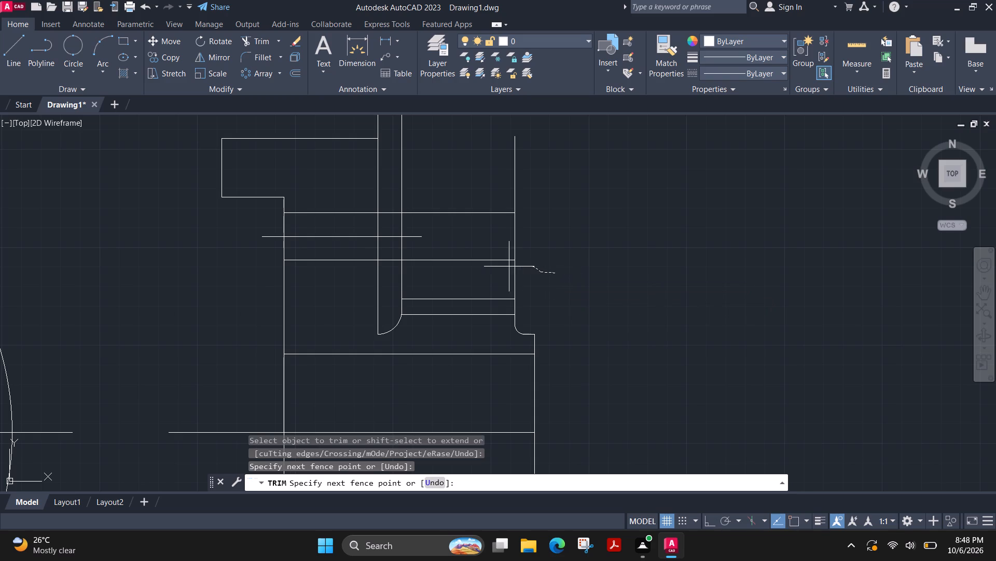
drag(506, 265, 497, 244)
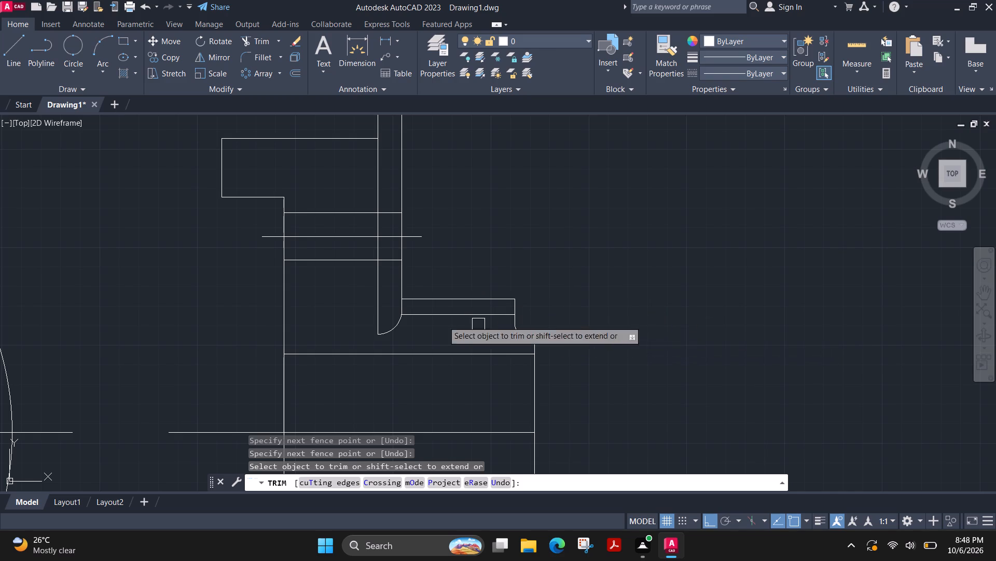
scroll(386, 310, down, 1)
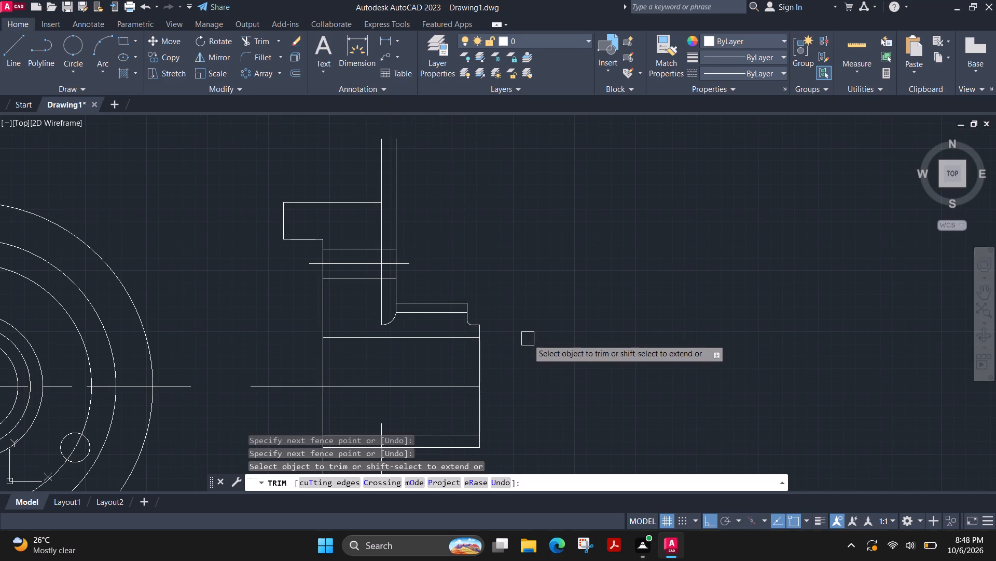
middle_drag(528, 339, 569, 273)
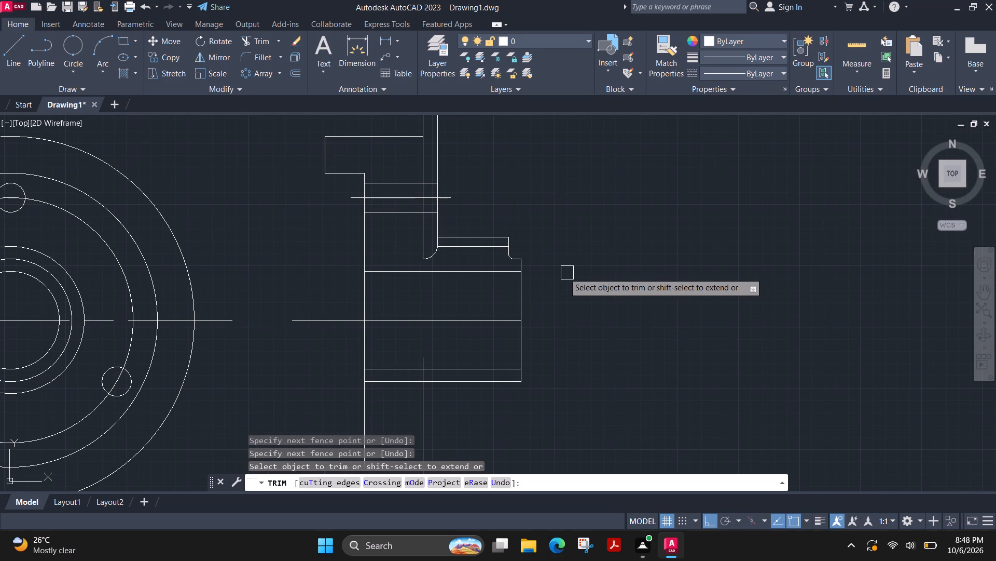
scroll(520, 294, down, 1)
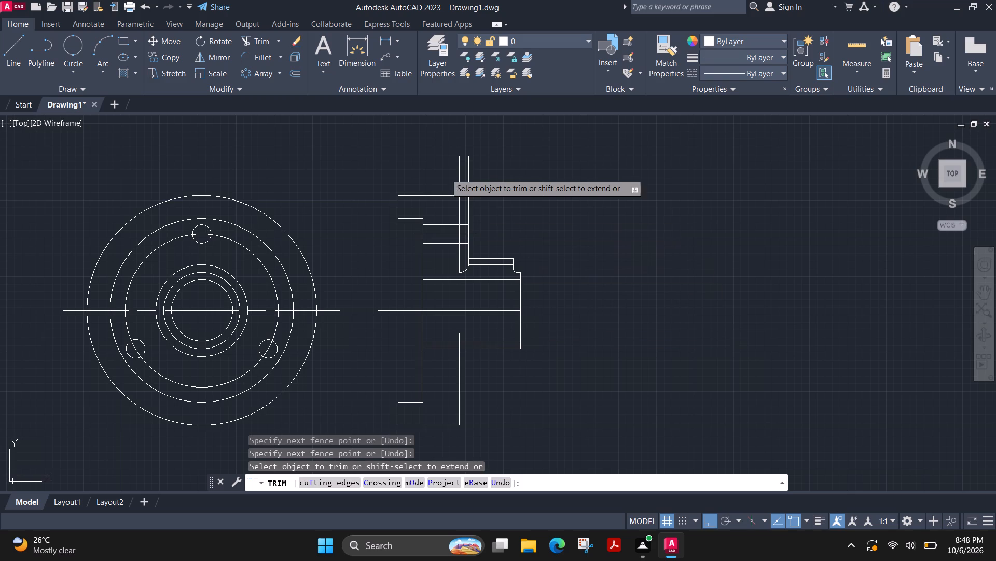
click(352, 149)
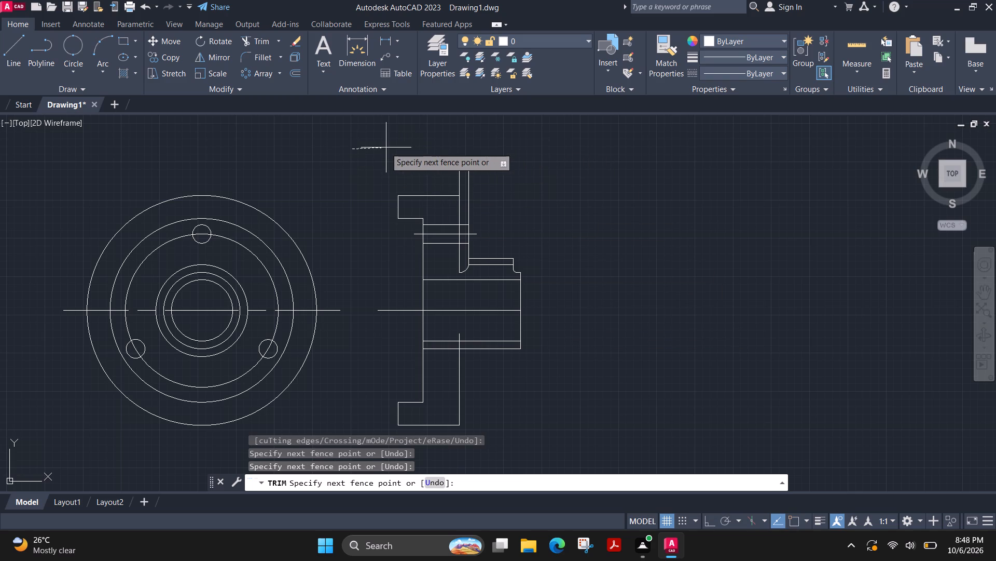
key(Escape)
Mirror the upper half of the side view about the horizontal centre line, keeping the source objects.
click(368, 143)
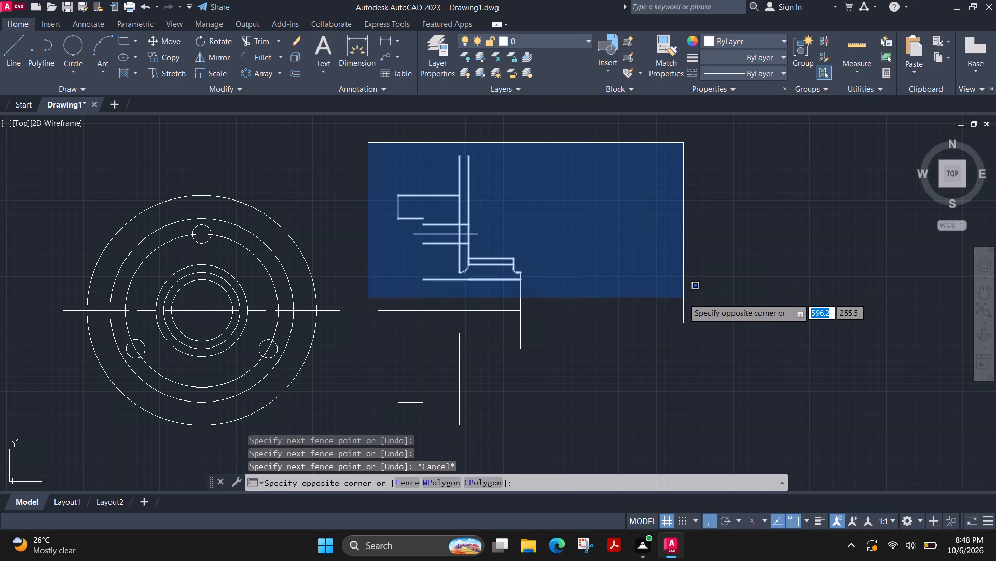
click(692, 303)
click(211, 59)
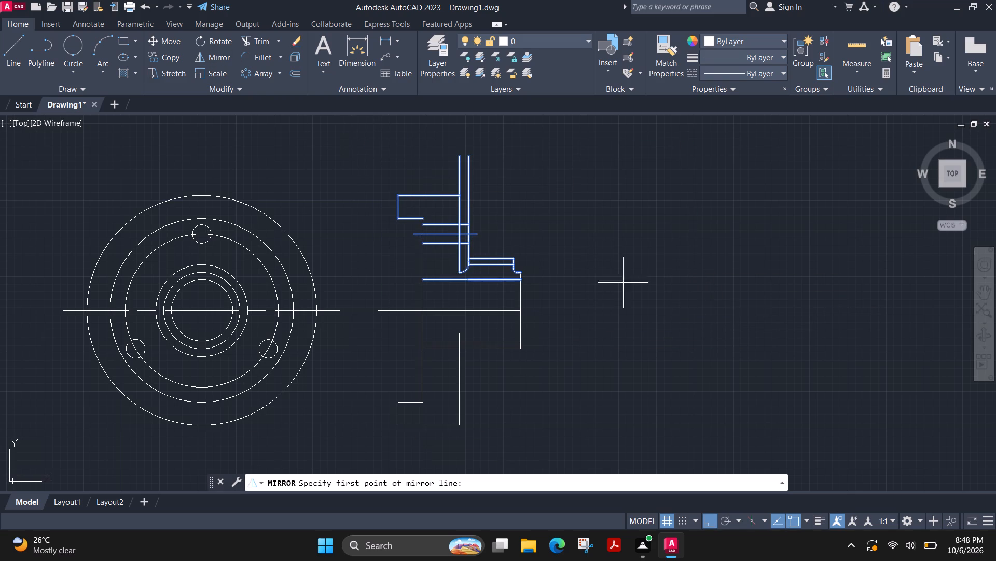
click(421, 310)
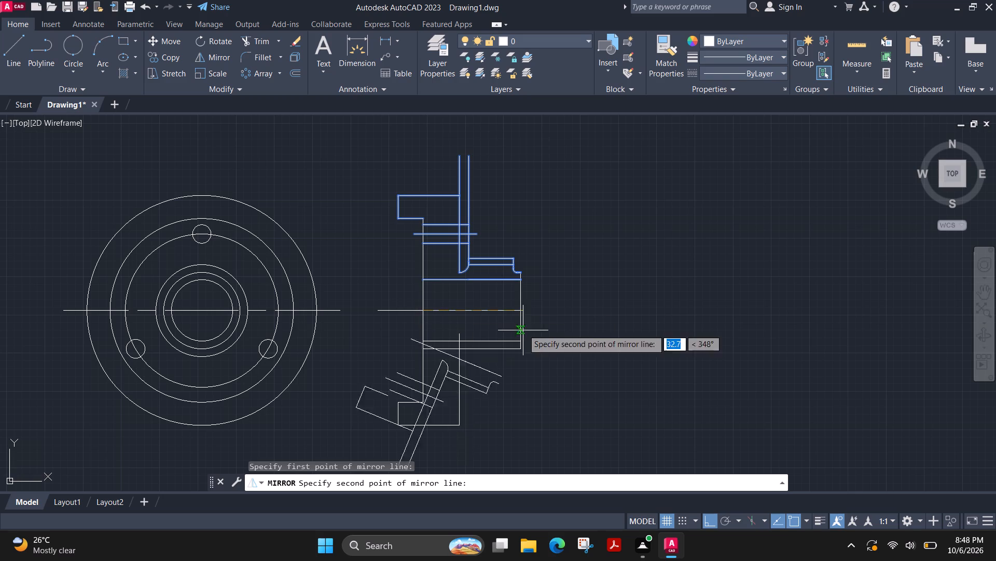
click(520, 310)
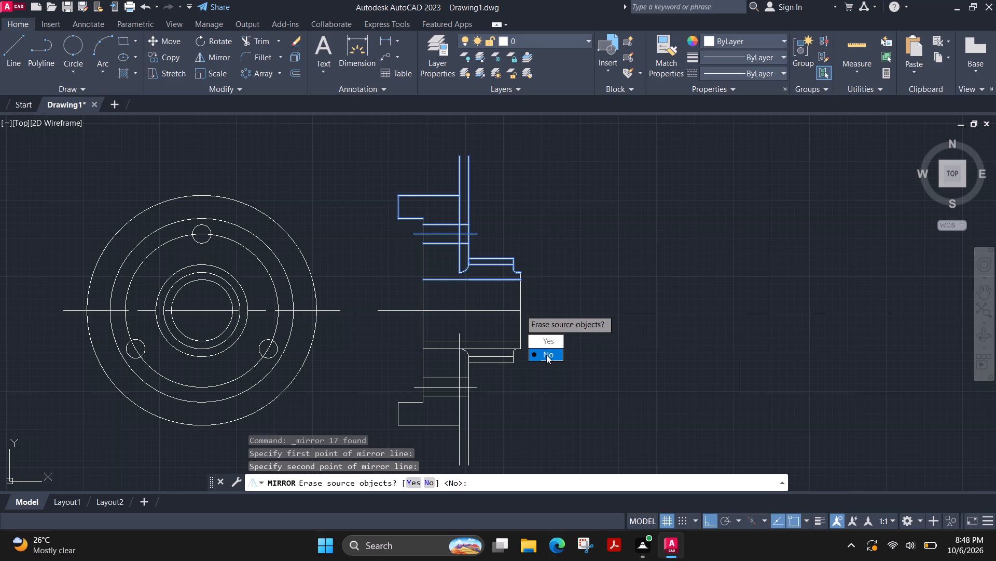
drag(550, 354, 520, 310)
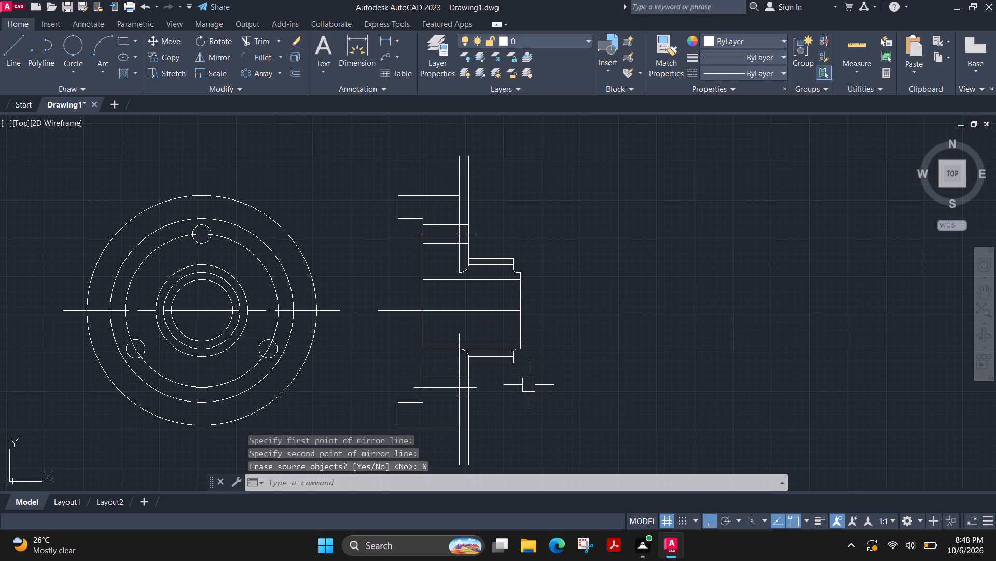
middle_drag(529, 385, 565, 321)
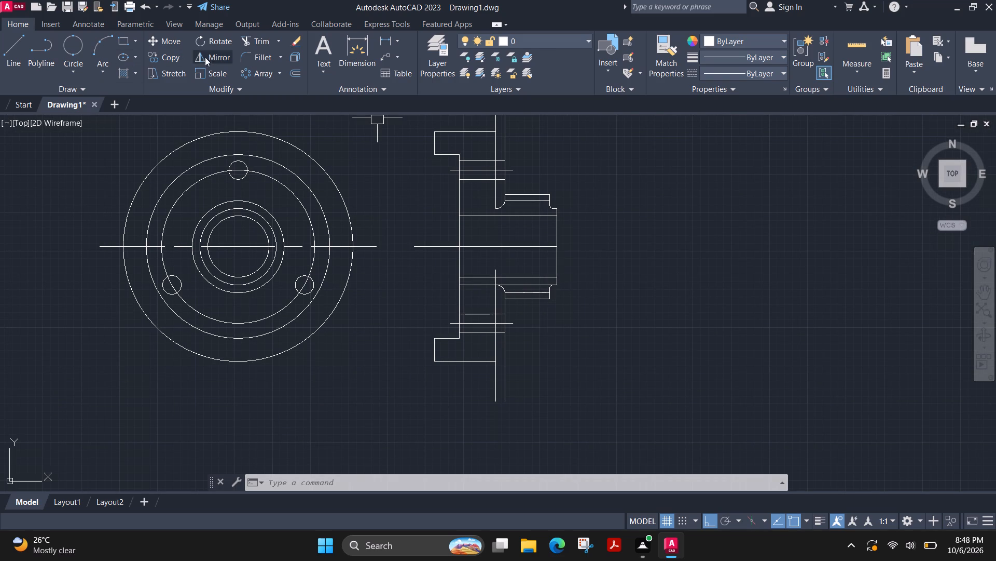
Load the ACAD_ISO02W100 ISO dash linetype and apply it to the 60 mm diameter circle in the front view.
click(307, 185)
click(753, 75)
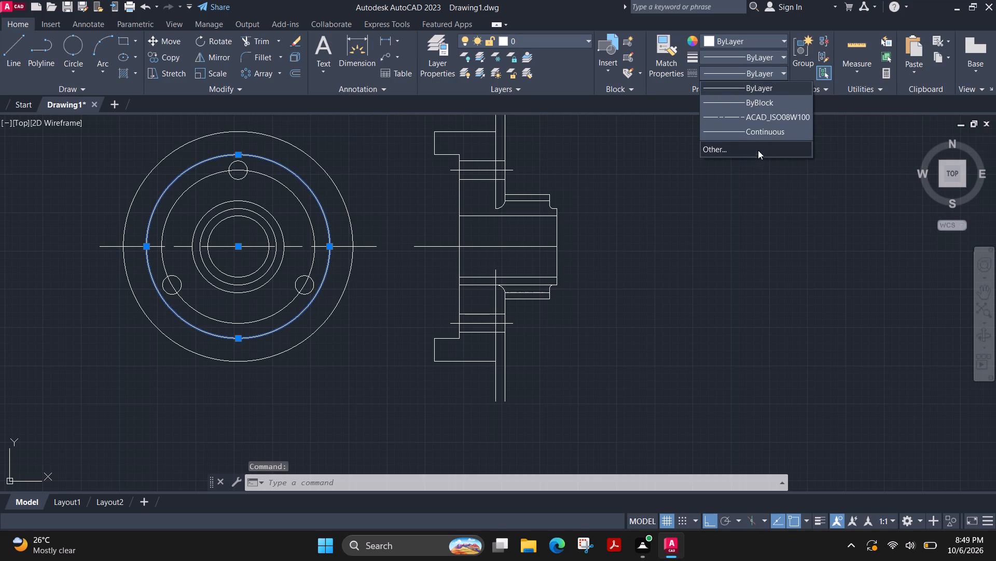
click(755, 145)
click(603, 162)
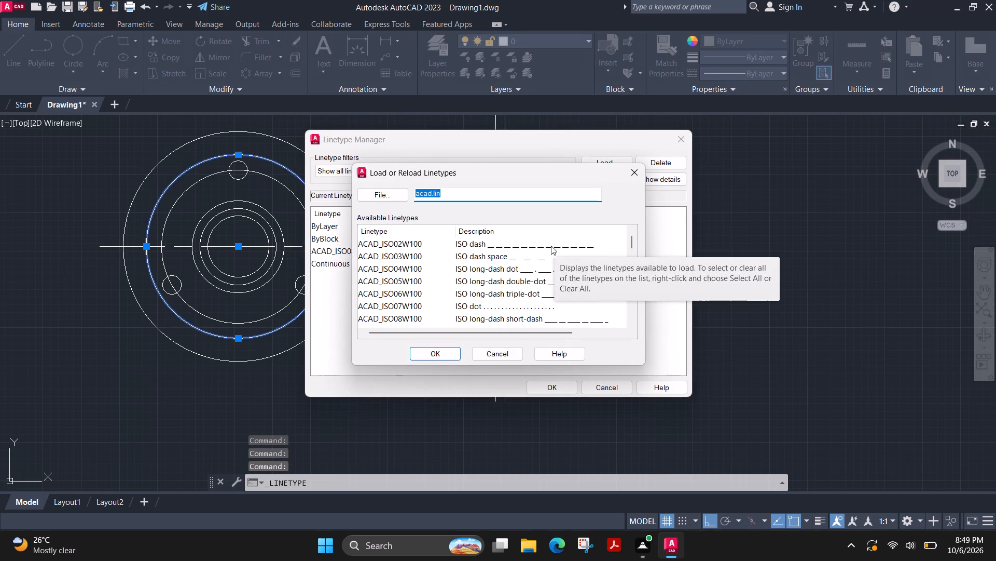
click(551, 246)
click(432, 356)
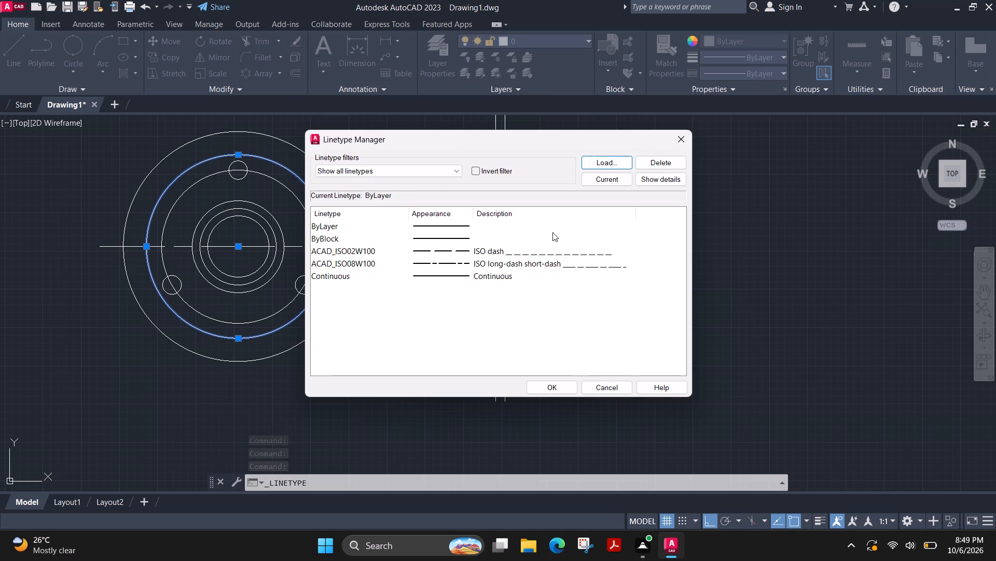
click(550, 255)
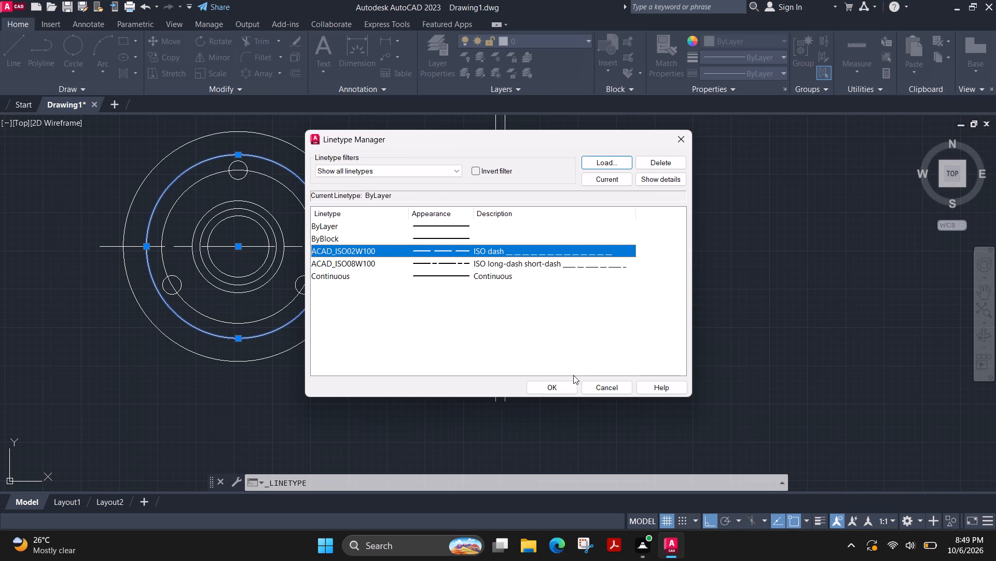
click(565, 386)
click(305, 177)
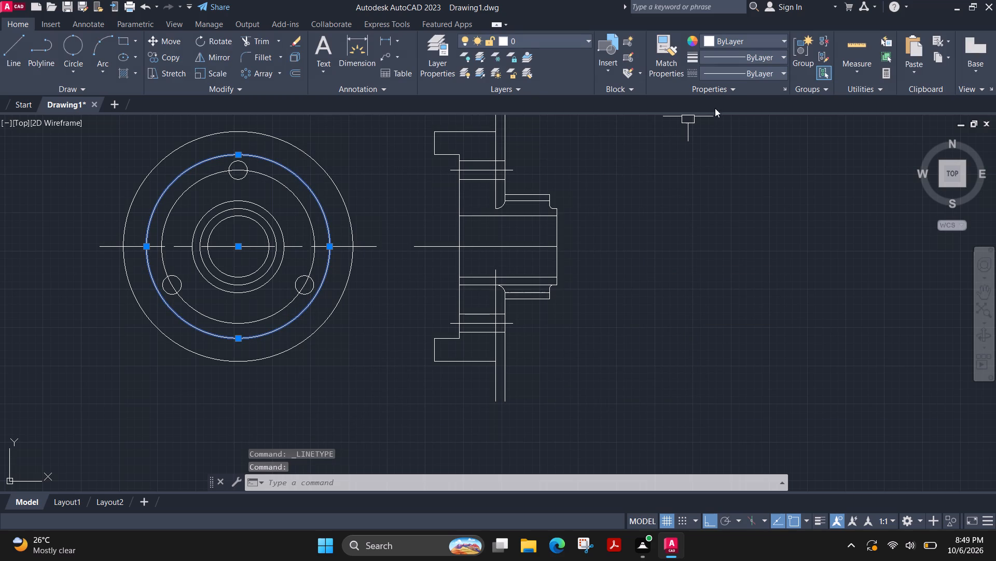
click(741, 76)
click(759, 121)
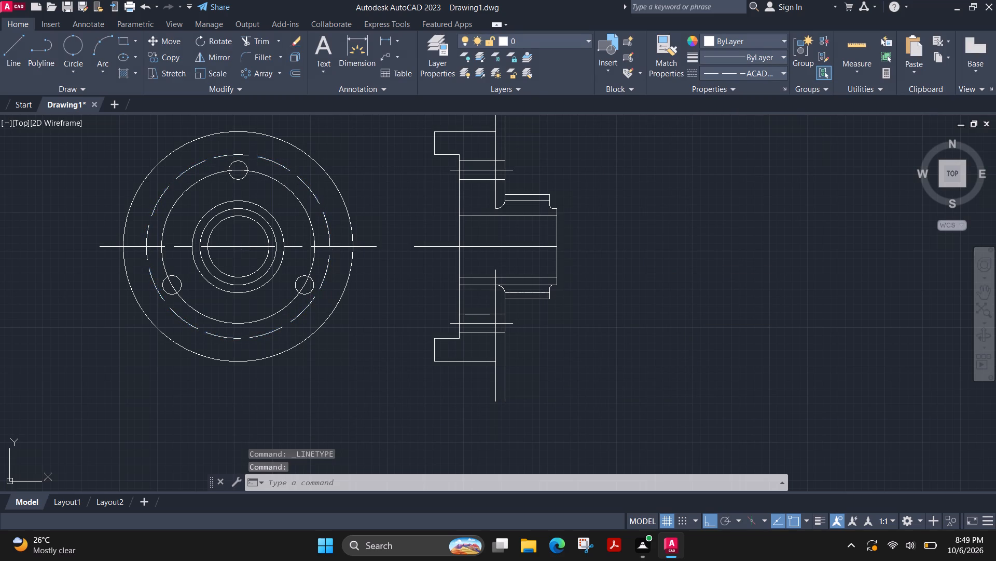
key(Escape)
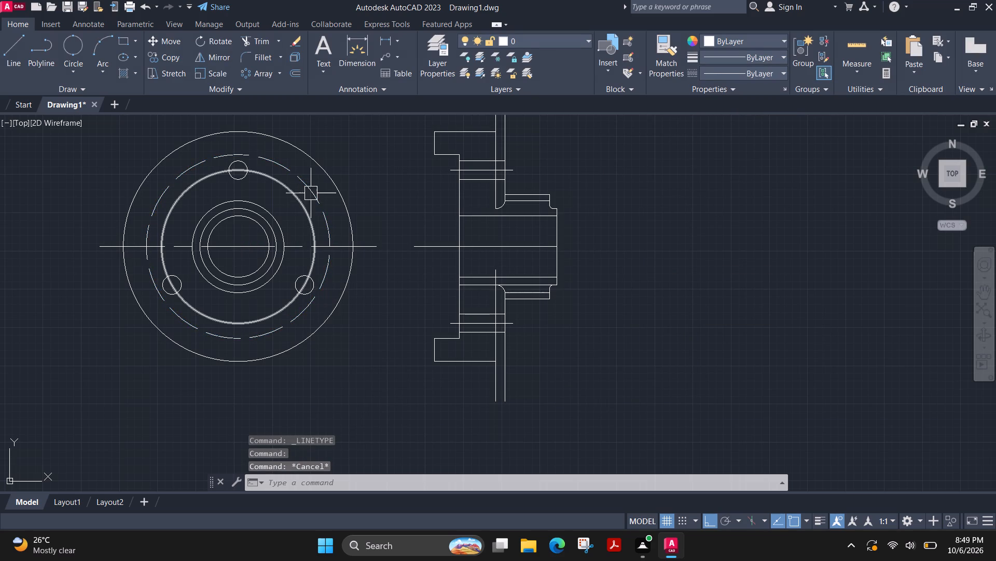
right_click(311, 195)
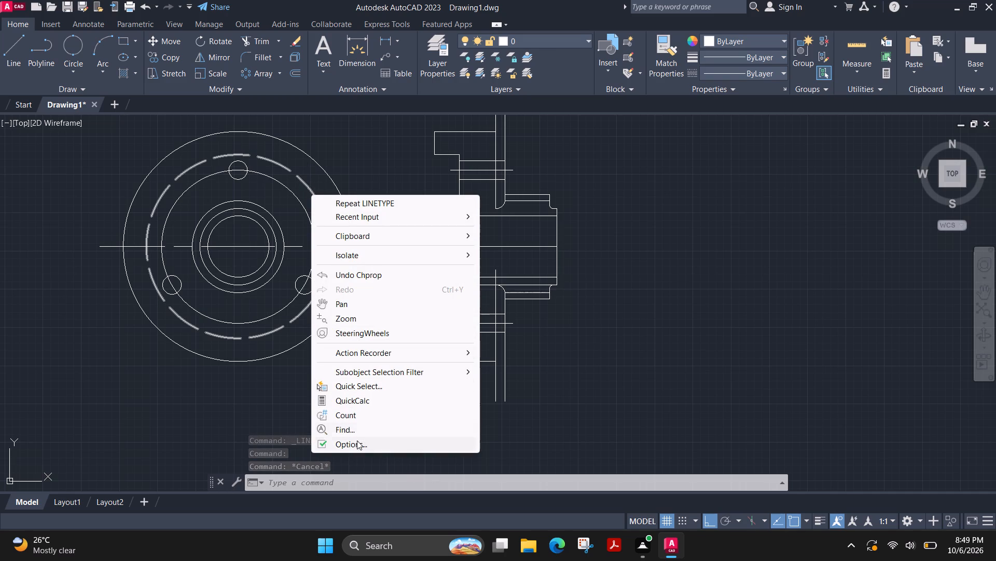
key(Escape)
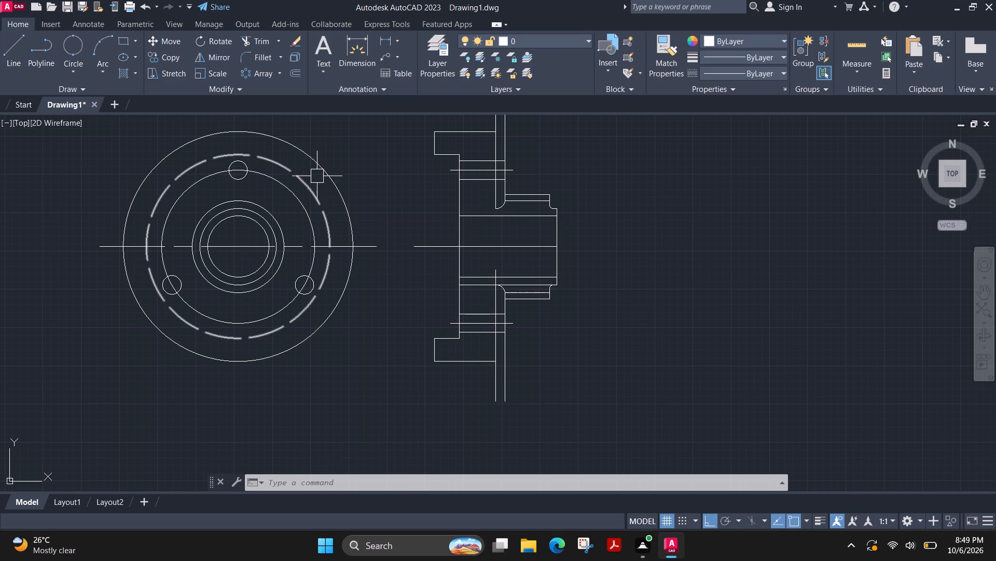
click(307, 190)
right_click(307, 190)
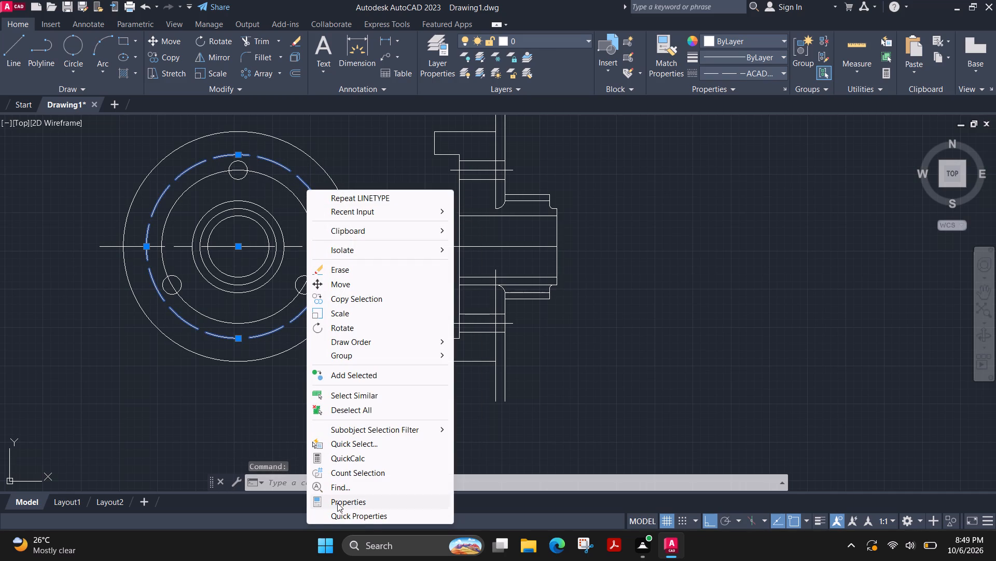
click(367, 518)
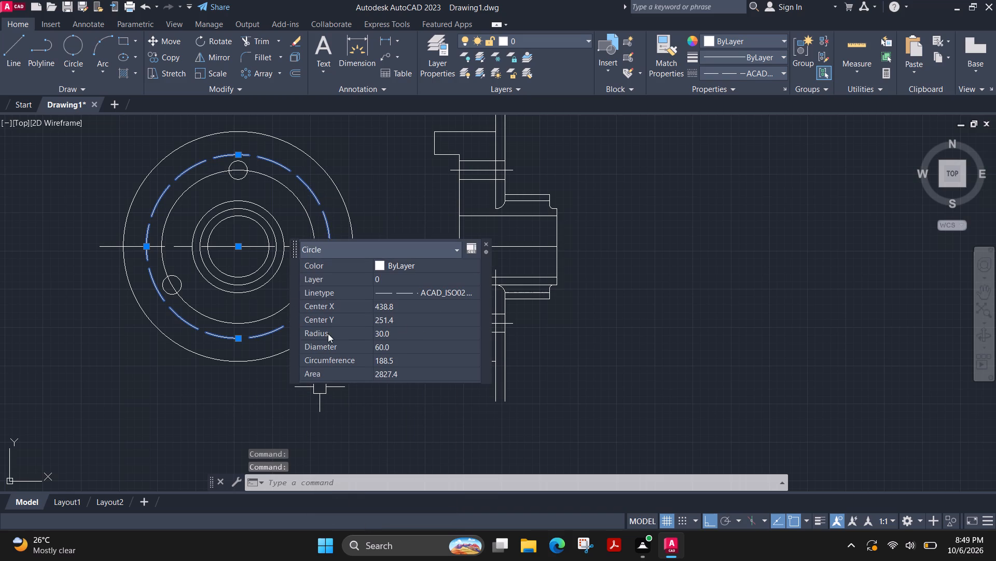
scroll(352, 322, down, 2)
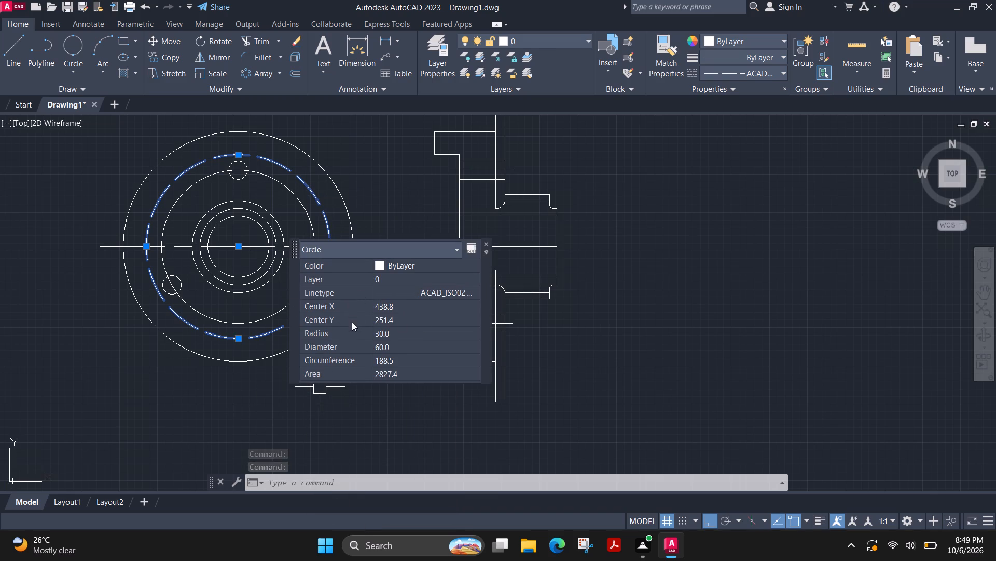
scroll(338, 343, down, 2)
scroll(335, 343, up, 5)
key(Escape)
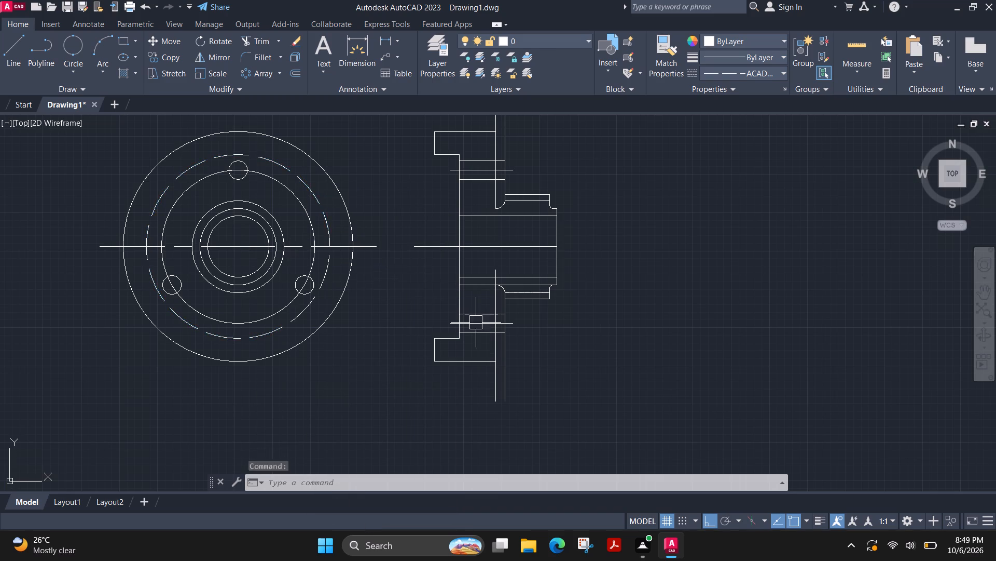
Set the dashed circle's linetype scale to 0.5, and reduce it further to 0.25.
click(322, 215)
right_click(322, 215)
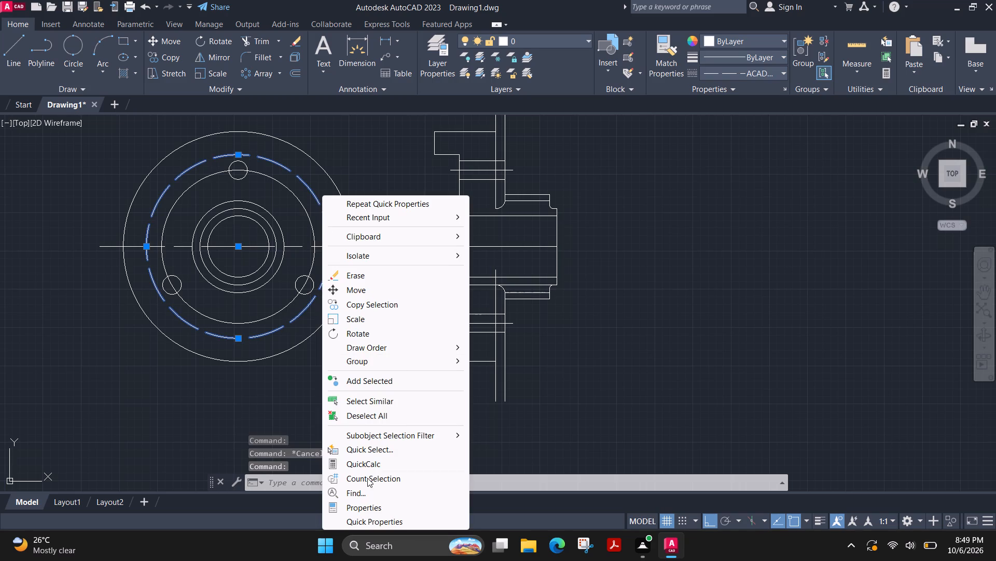
click(368, 513)
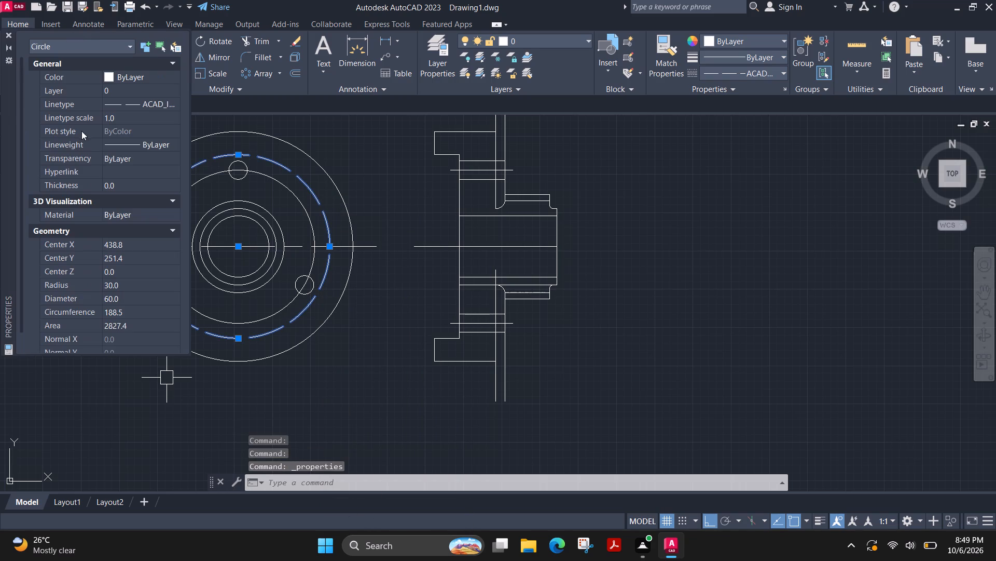
click(129, 118)
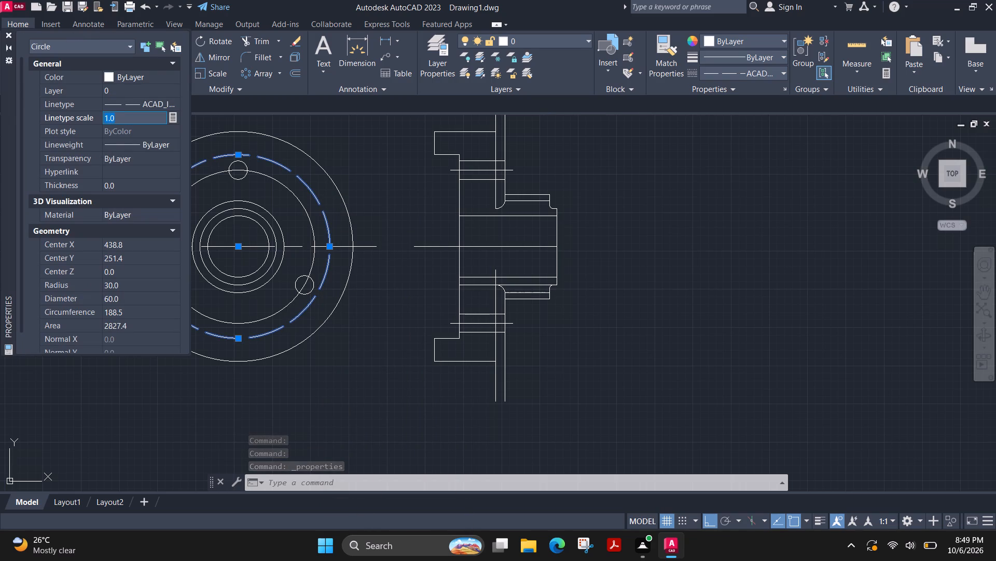
text(0.5)
key(Return)
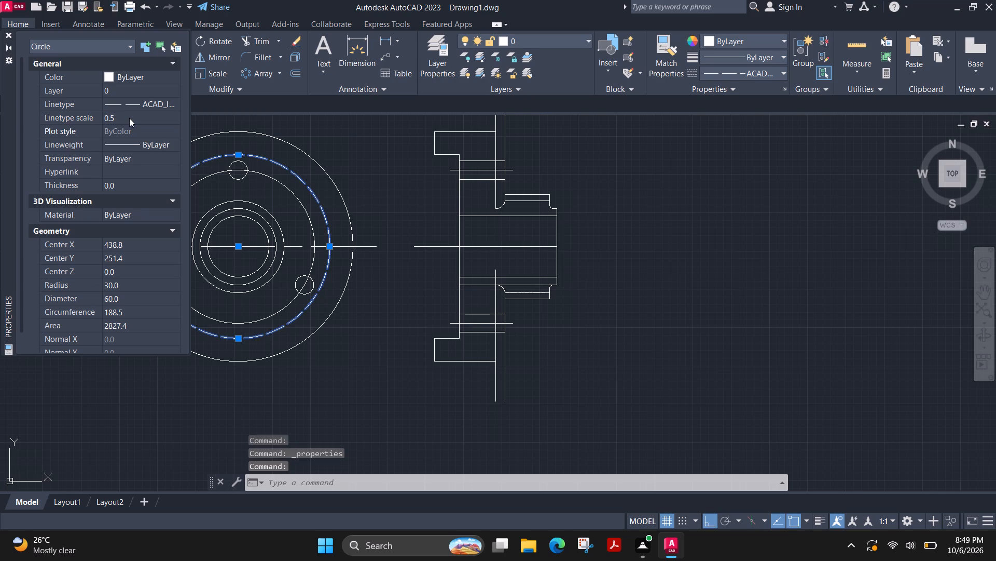
click(129, 118)
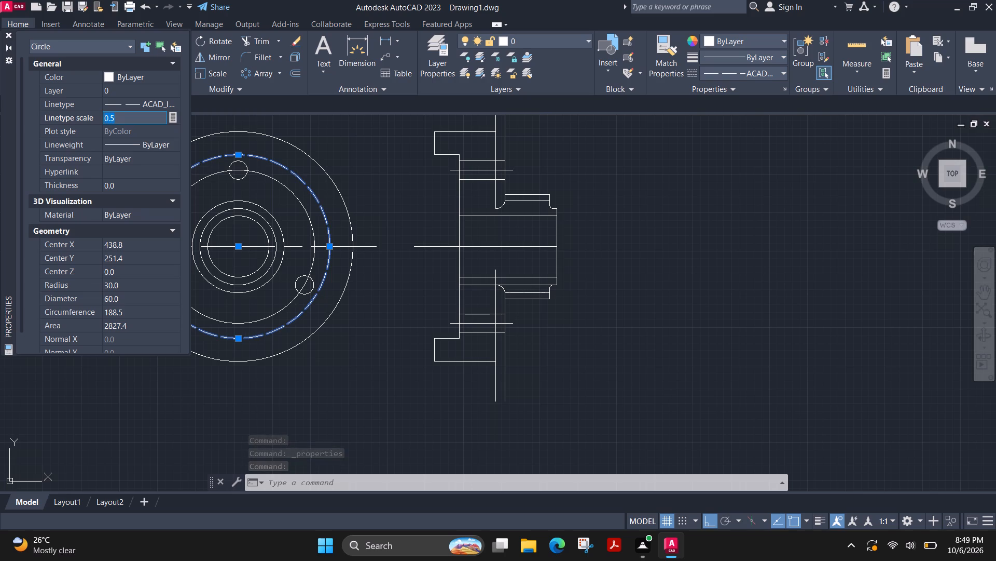
text(0.25)
key(Return)
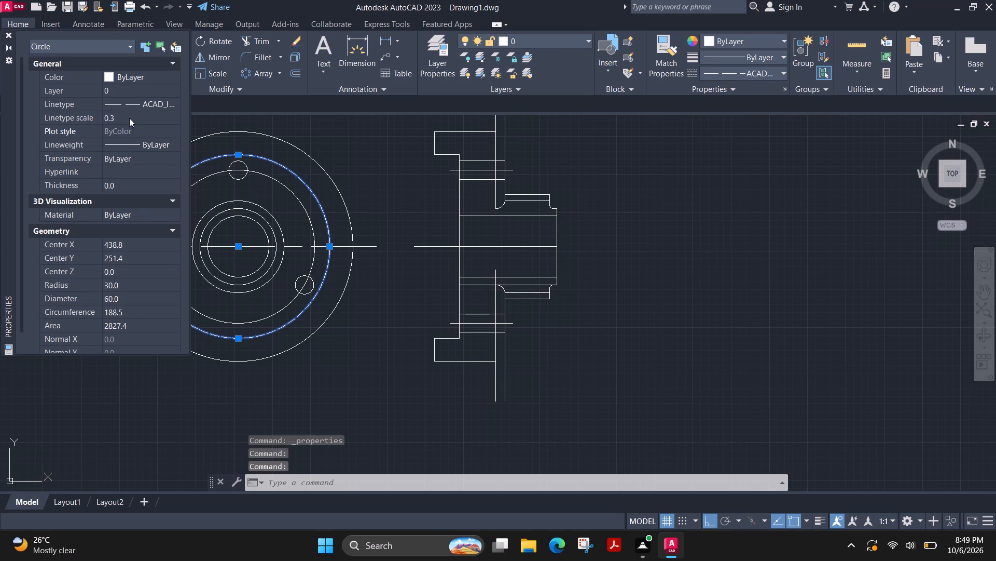
key(Escape)
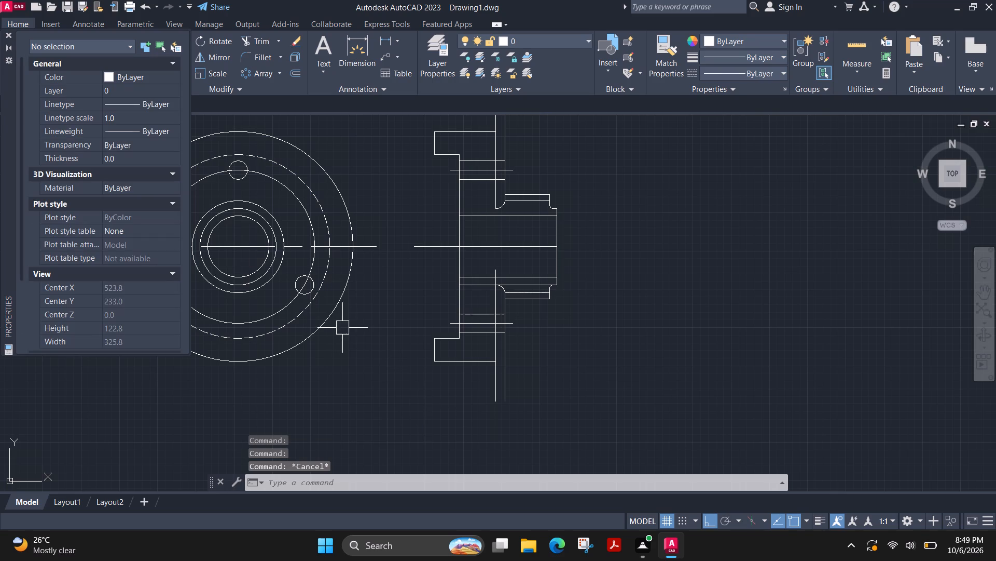
click(9, 33)
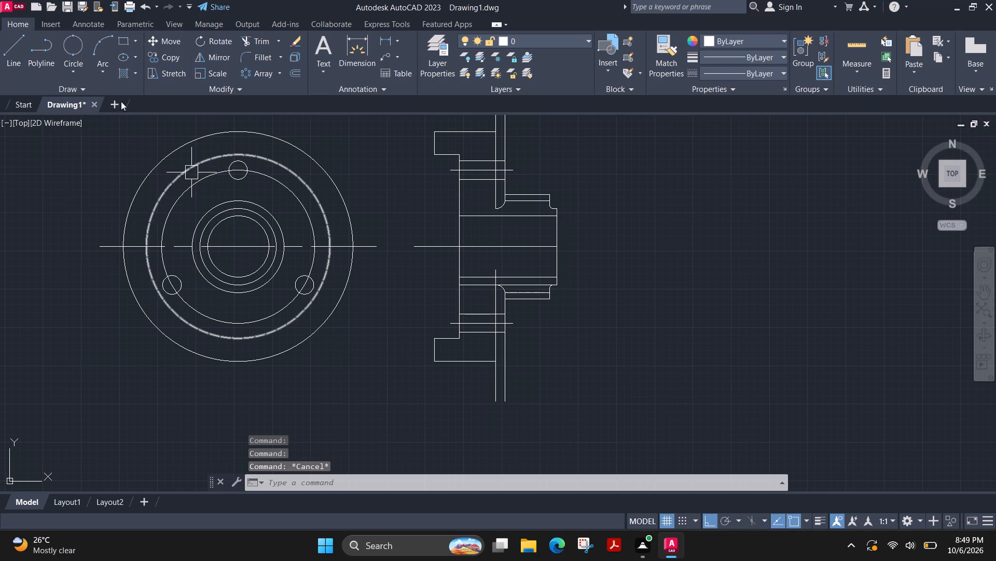
Draw a vertical centre line about 120 mm long through the front view's centre, extending past the outer circle at both ends.
scroll(382, 381, down, 2)
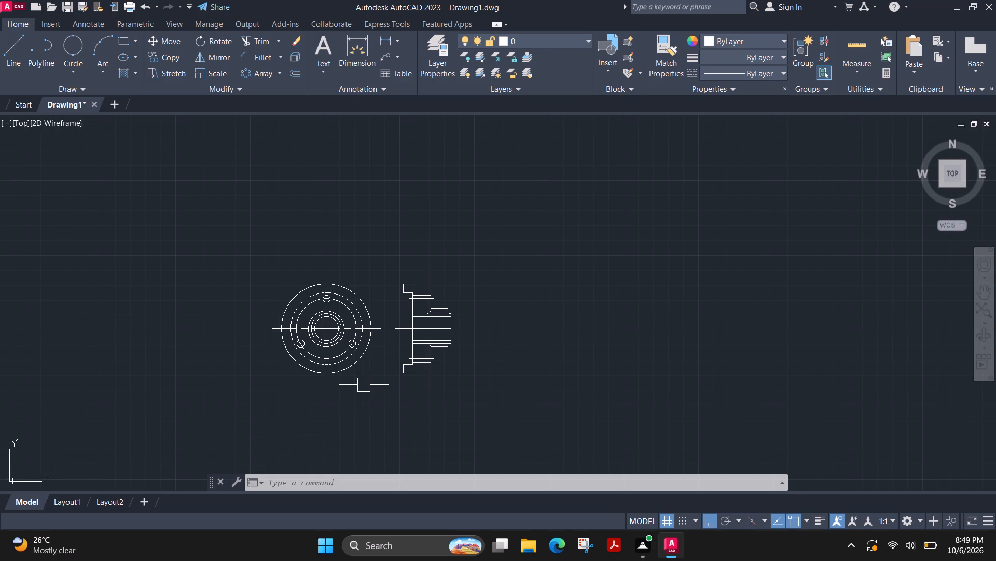
scroll(352, 385, up, 2)
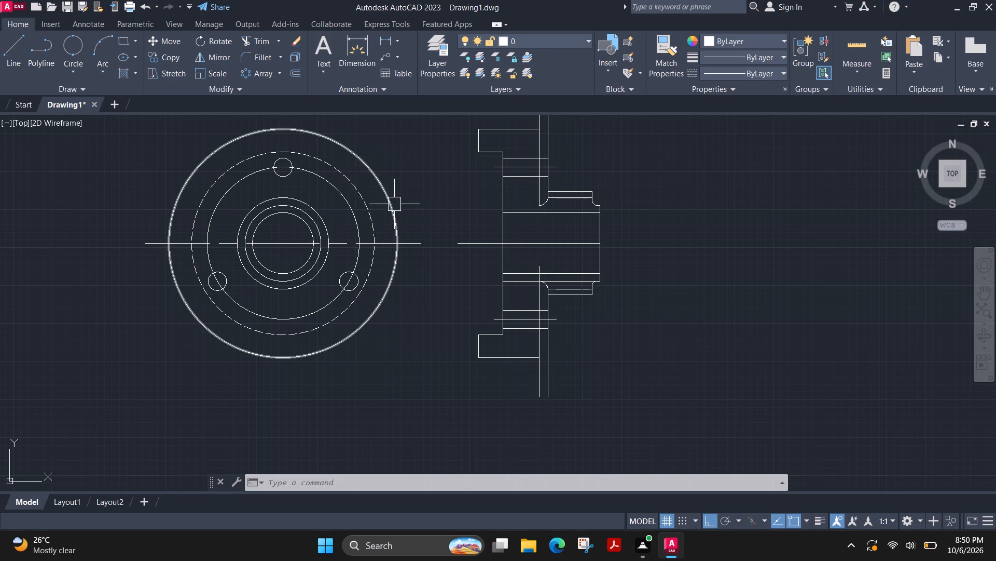
scroll(394, 205, down, 1)
click(12, 53)
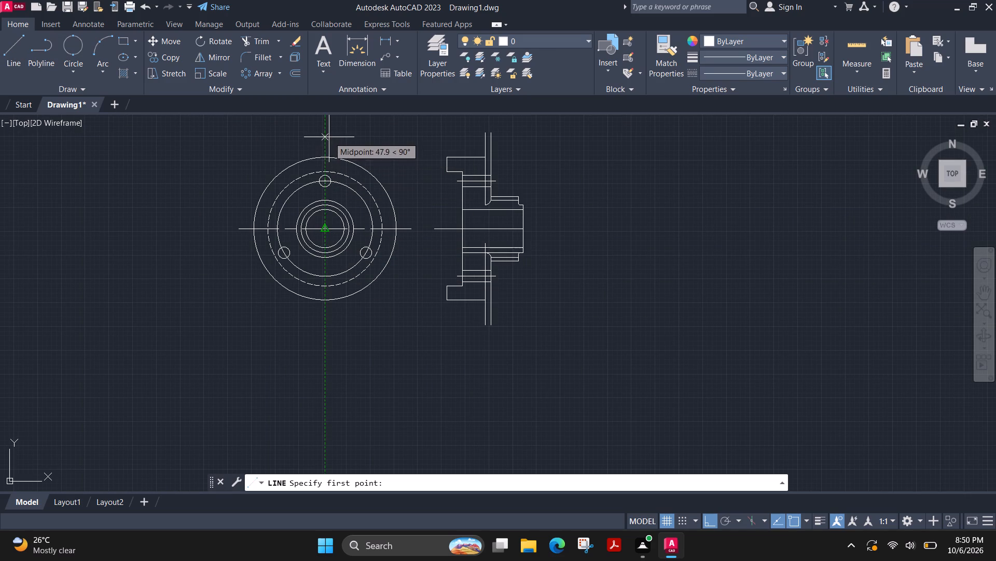
middle_drag(325, 129, 312, 159)
click(314, 143)
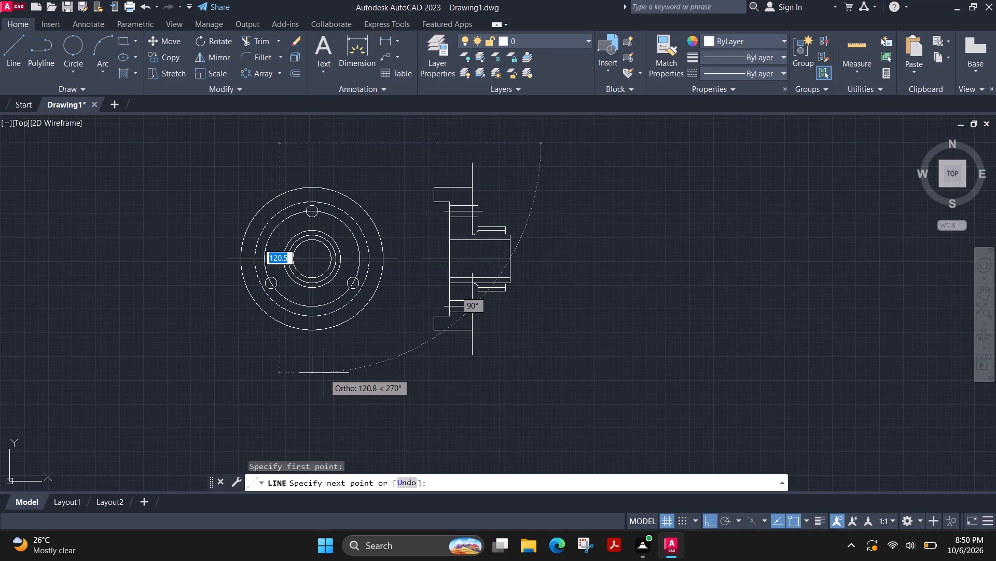
click(322, 376)
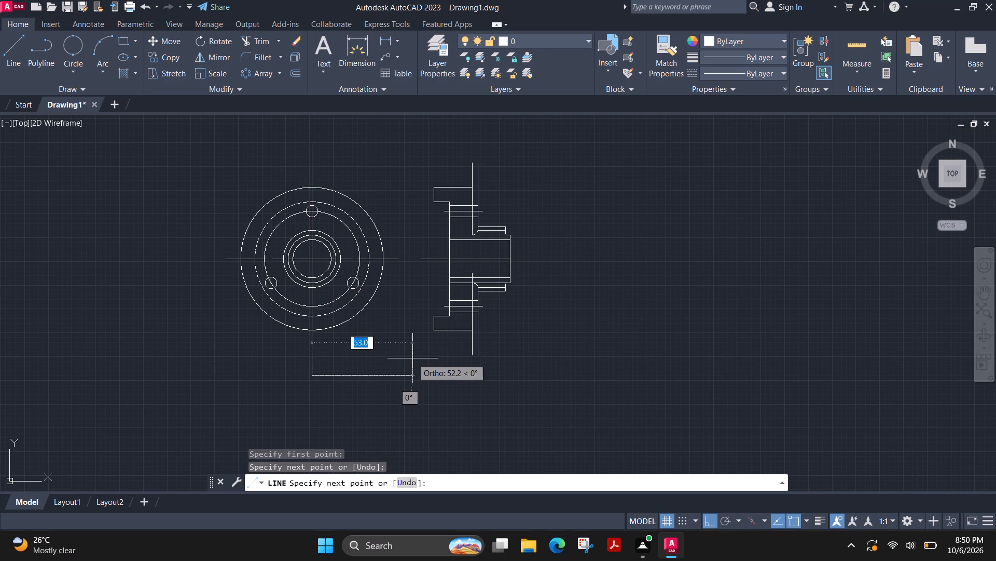
key(Escape)
Load the CENTER linetype from acad.lin into the drawing.
click(315, 157)
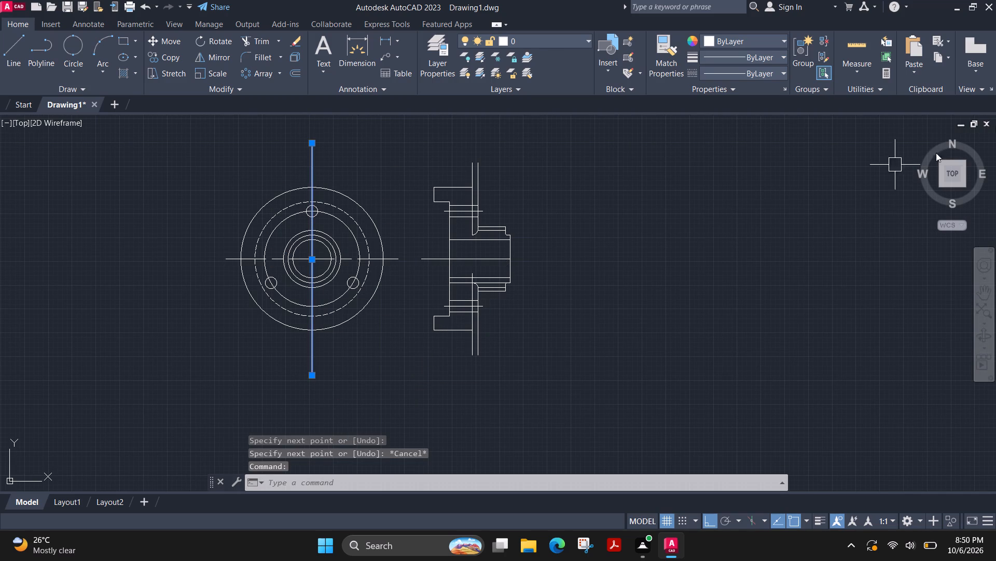
click(775, 76)
click(759, 164)
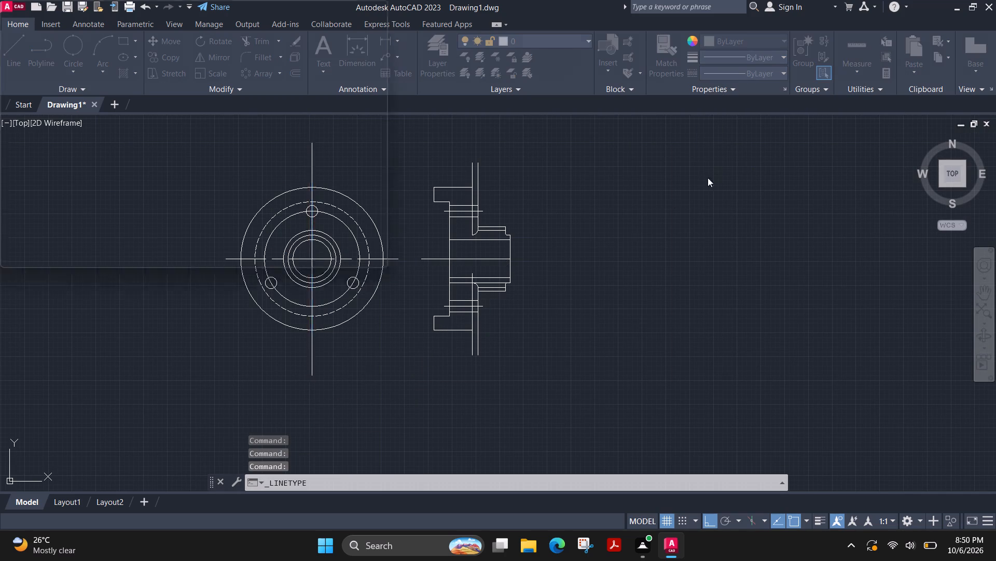
click(624, 165)
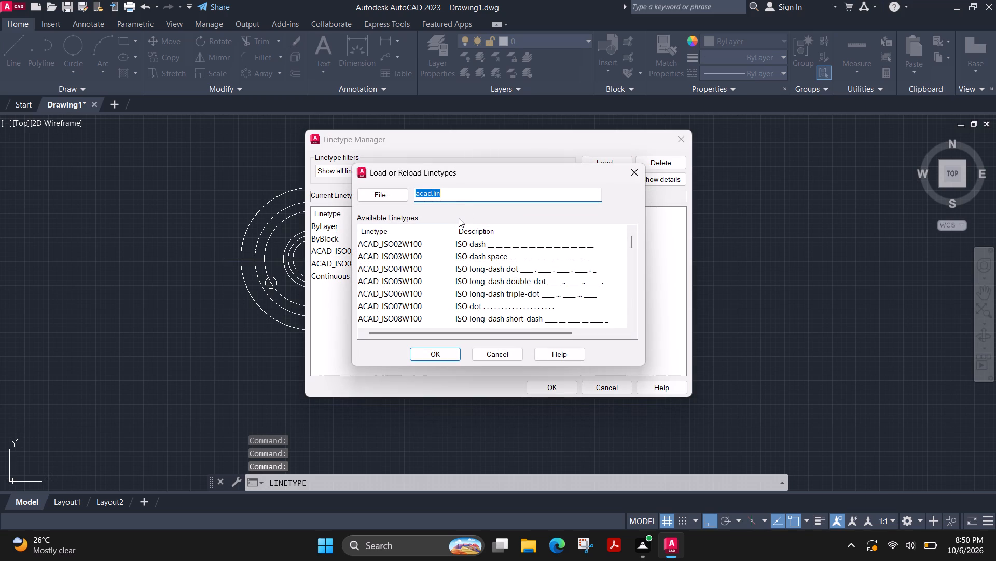
scroll(531, 288, down, 1)
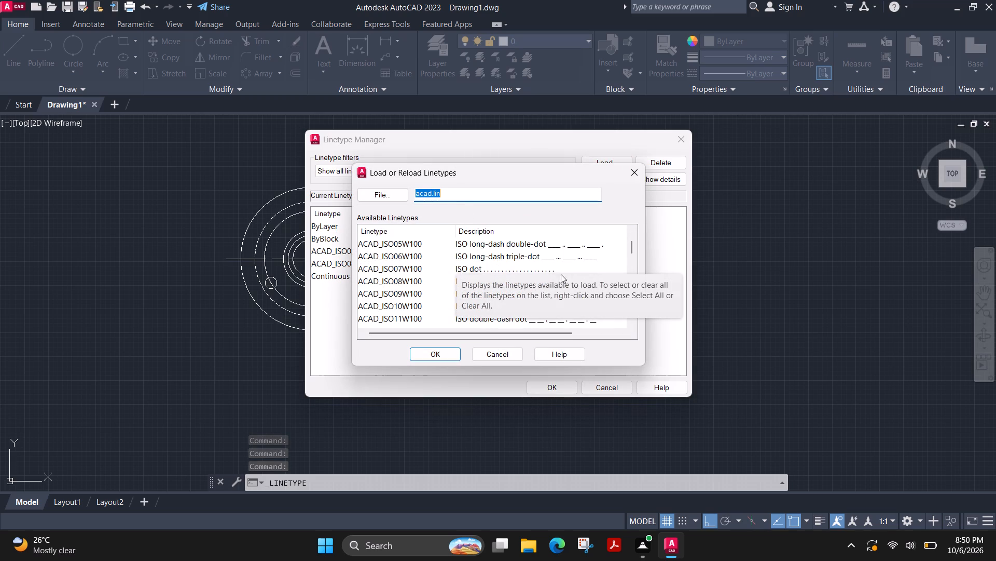
scroll(612, 311, down, 3)
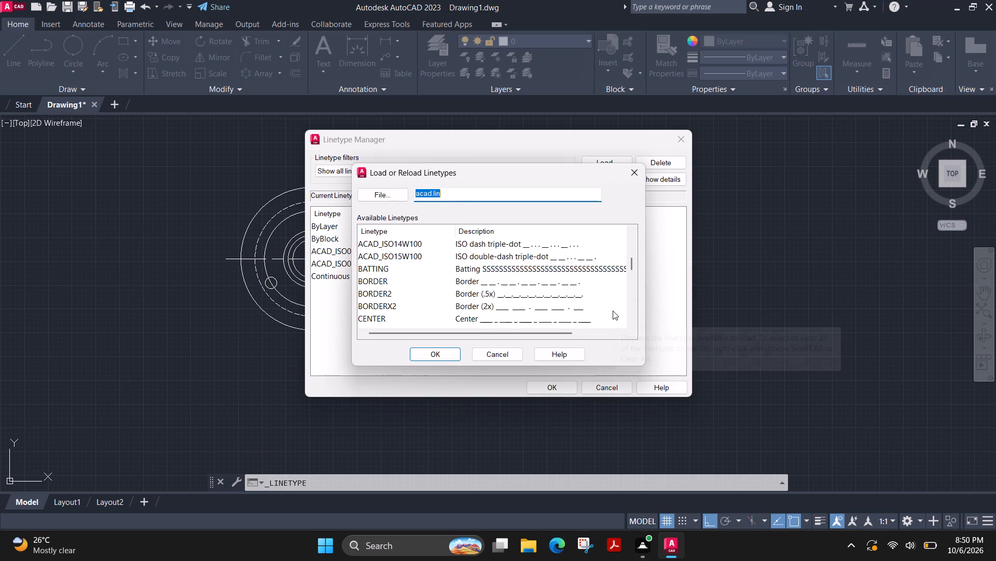
scroll(613, 311, down, 1)
click(509, 284)
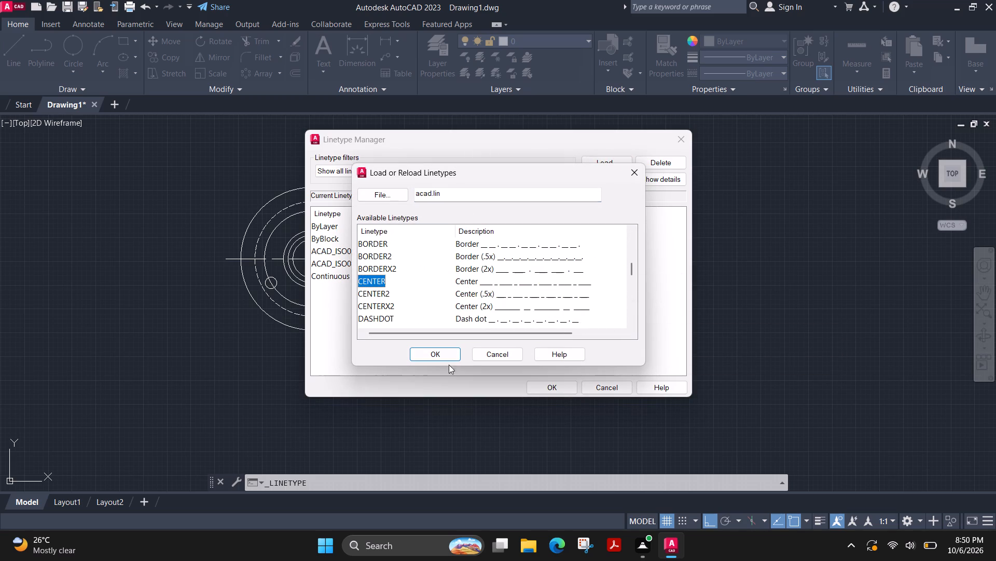
click(448, 354)
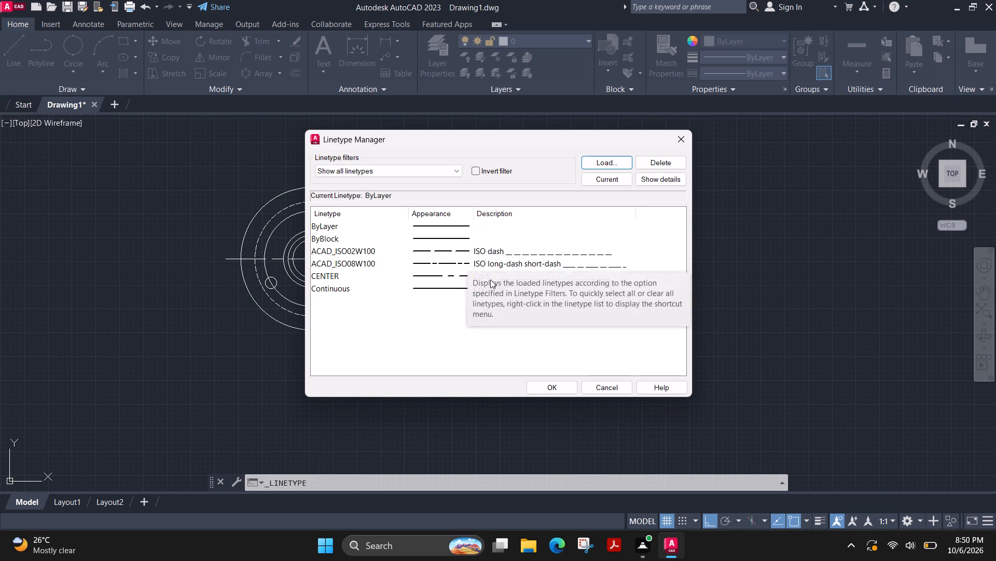
click(491, 277)
click(568, 392)
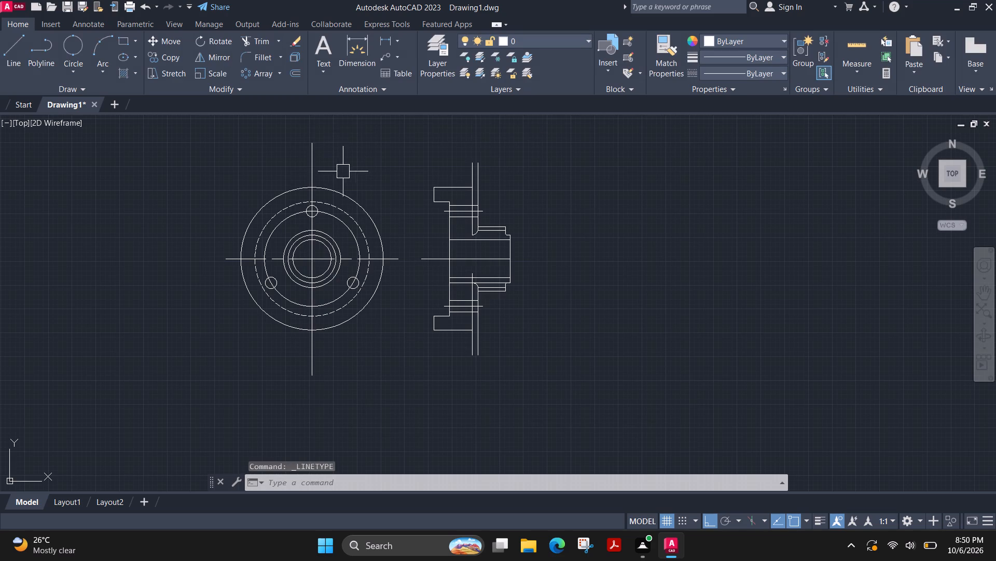
Apply the CENTER linetype to the vertical and horizontal centre lines of the front view.
click(312, 146)
click(226, 262)
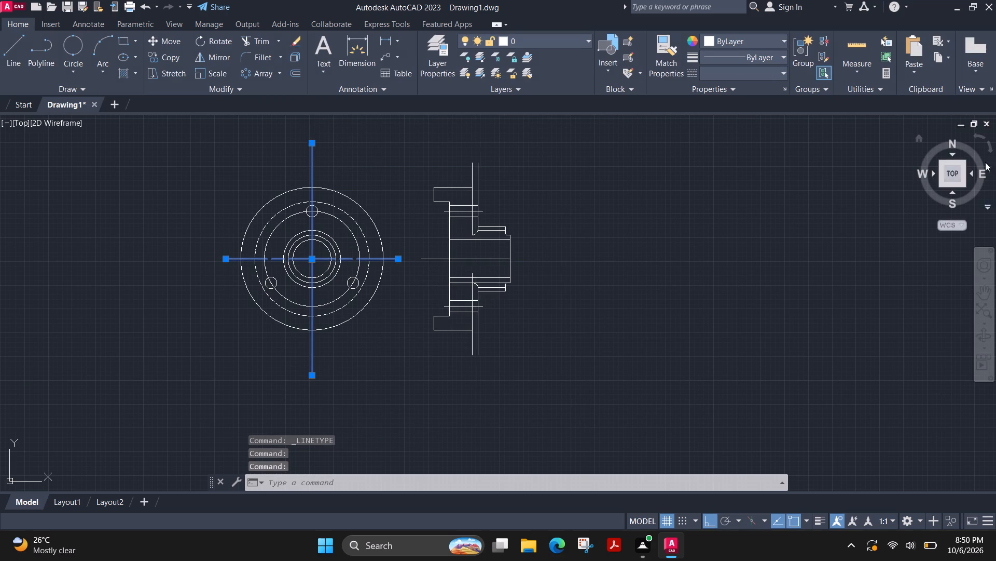
click(763, 59)
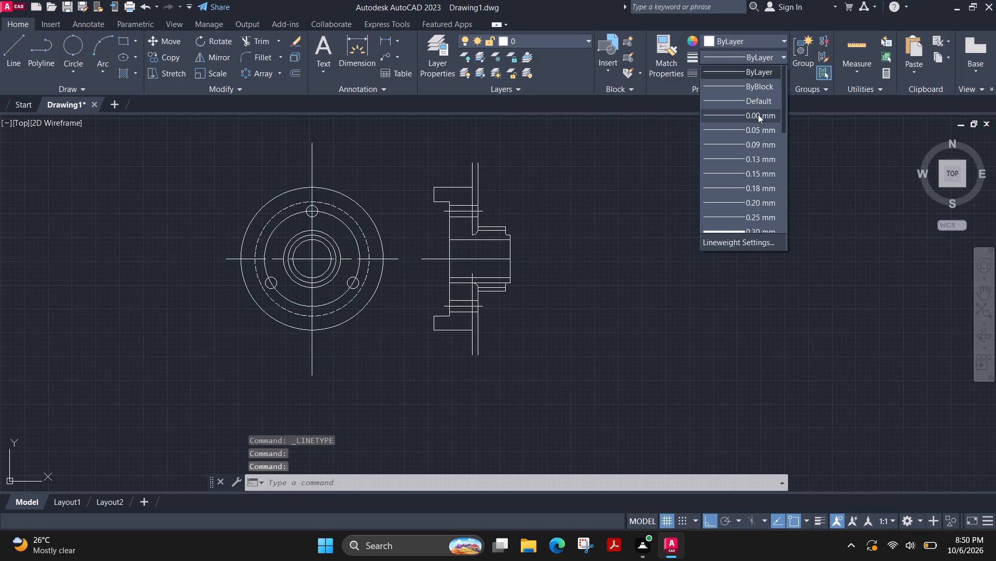
click(823, 165)
click(769, 70)
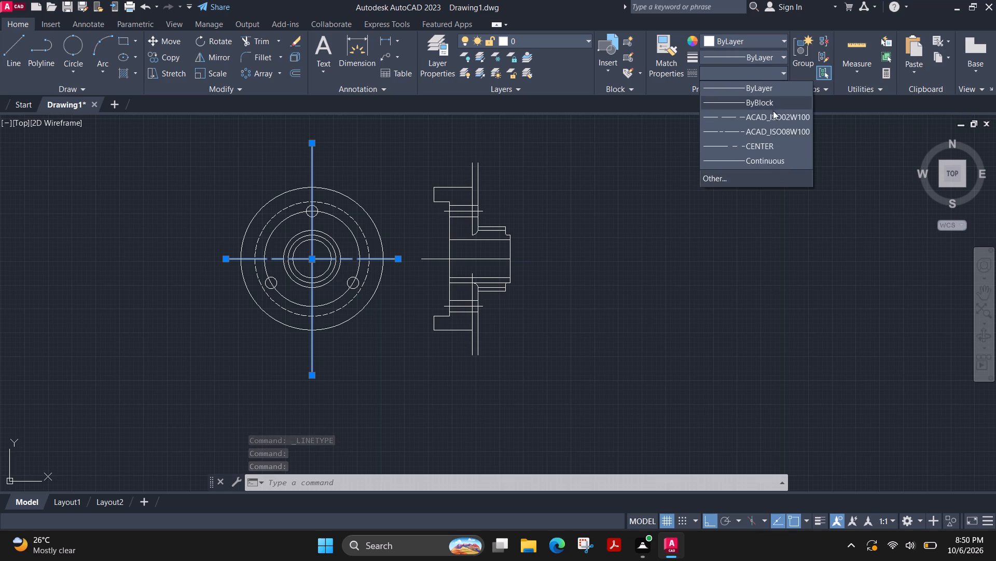
click(775, 150)
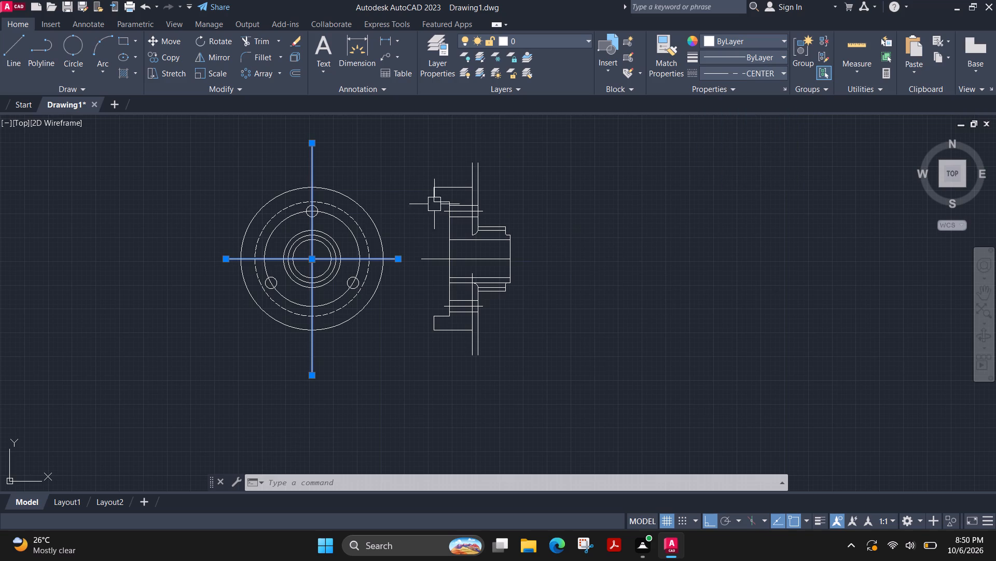
Set the linetype scale of both front-view centre lines to 2, and raise it through 5, 8 and 10 to 12.
right_click(314, 167)
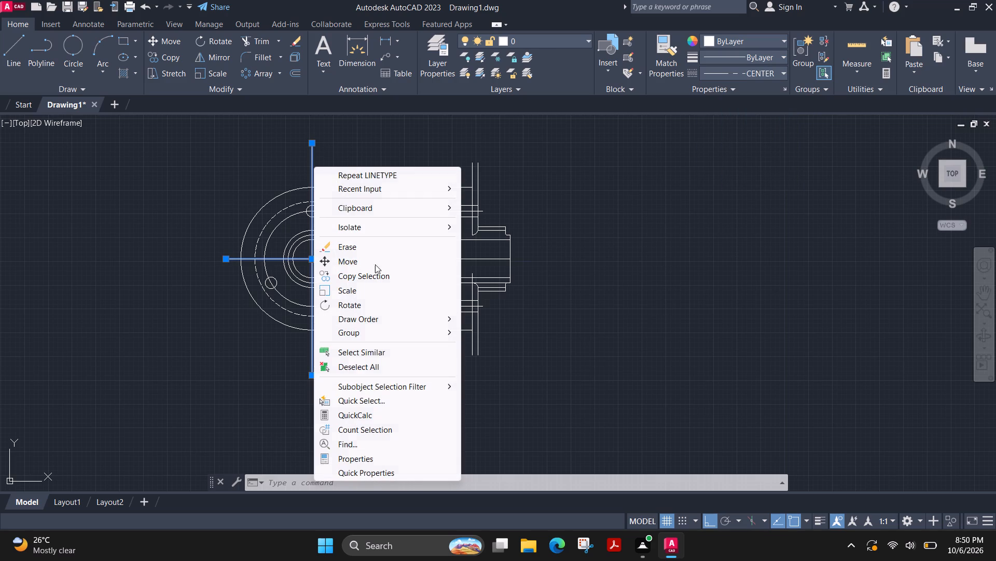
click(368, 460)
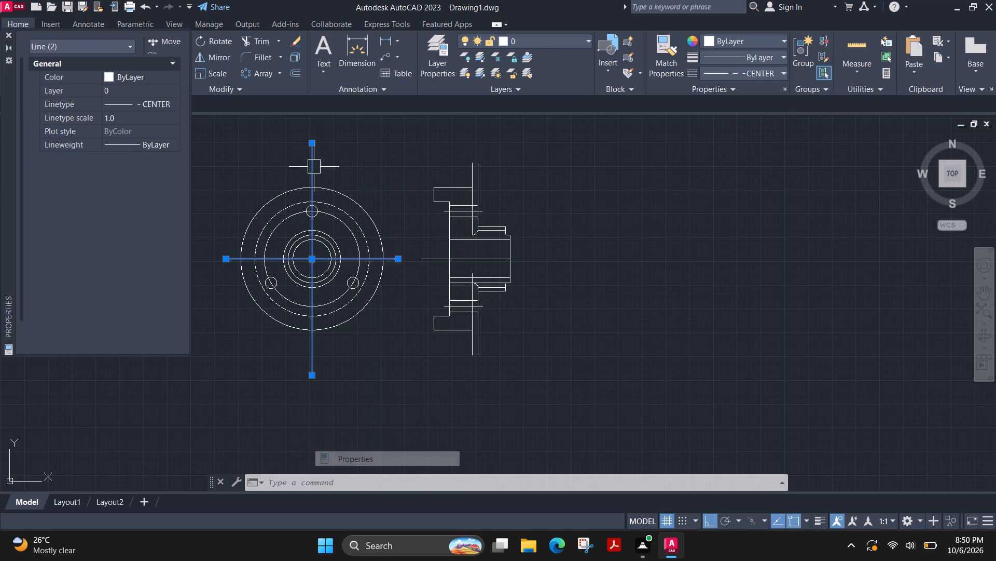
click(131, 120)
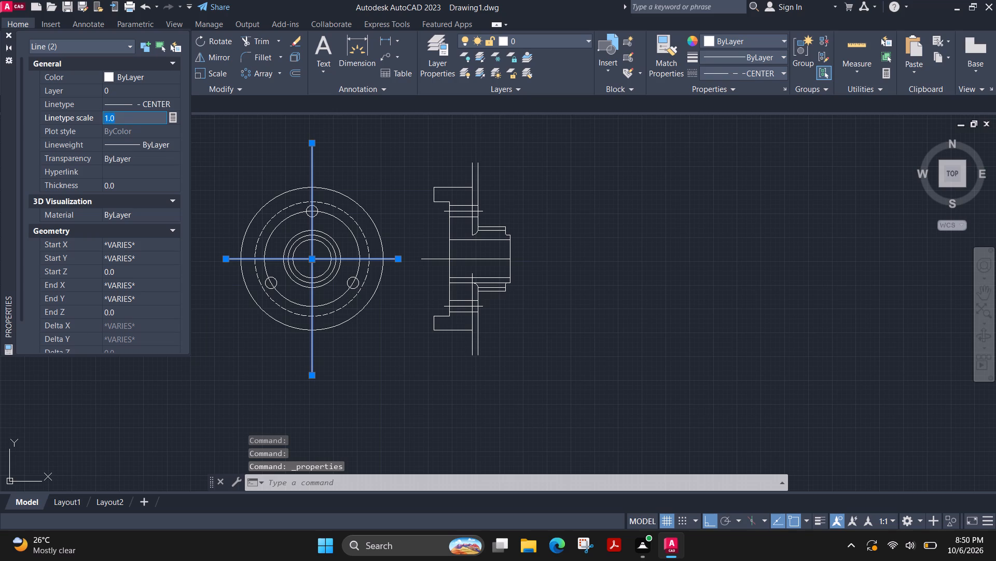
key(2)
key(Return)
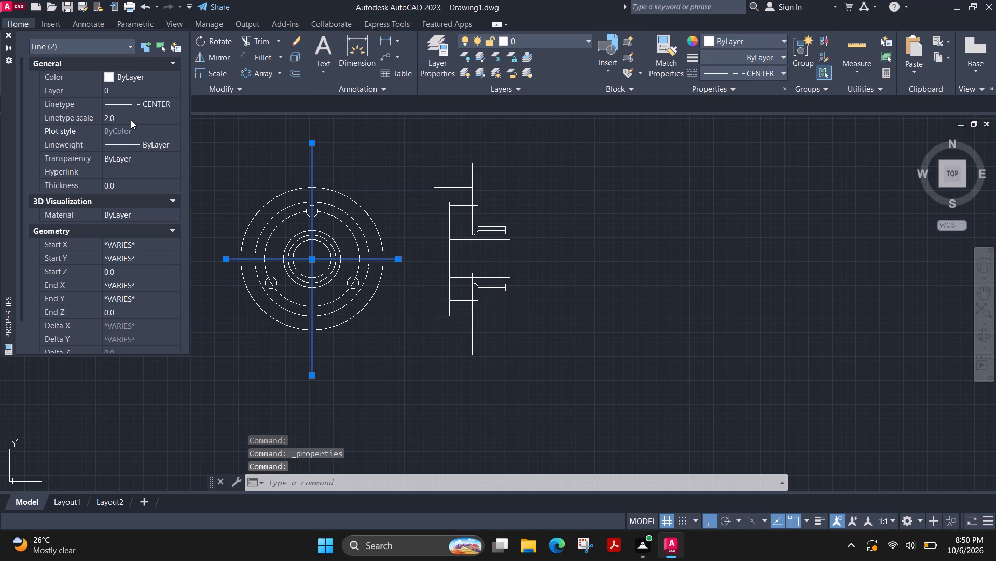
click(131, 120)
key(5)
key(Return)
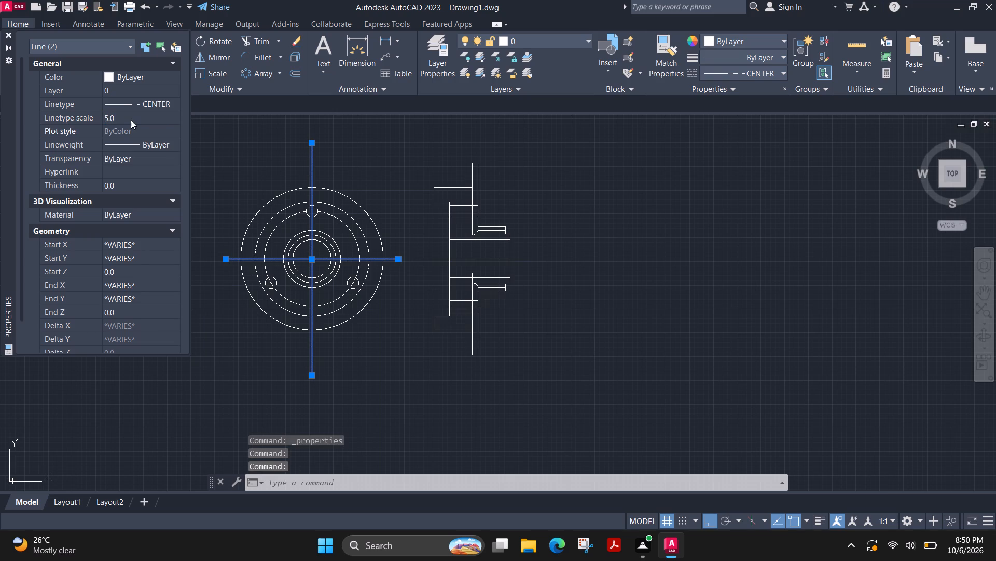
click(131, 120)
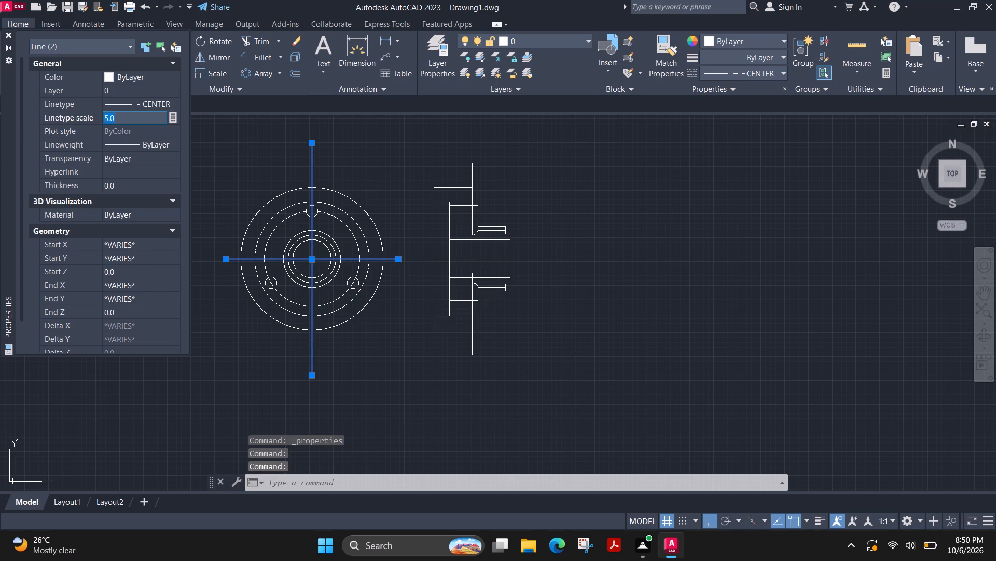
key(8)
key(Return)
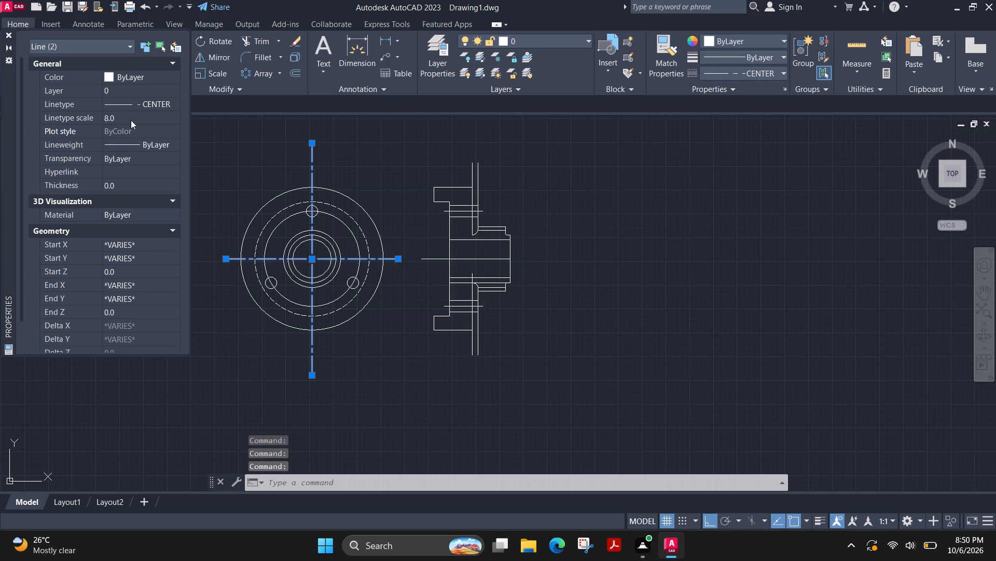
click(131, 120)
text(10)
key(Return)
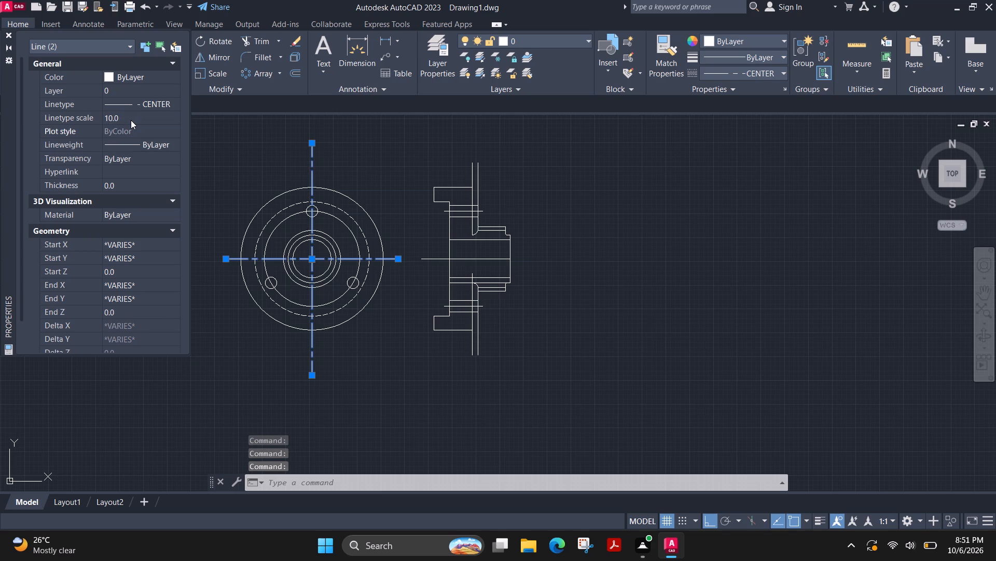
click(131, 120)
text(12)
key(Return)
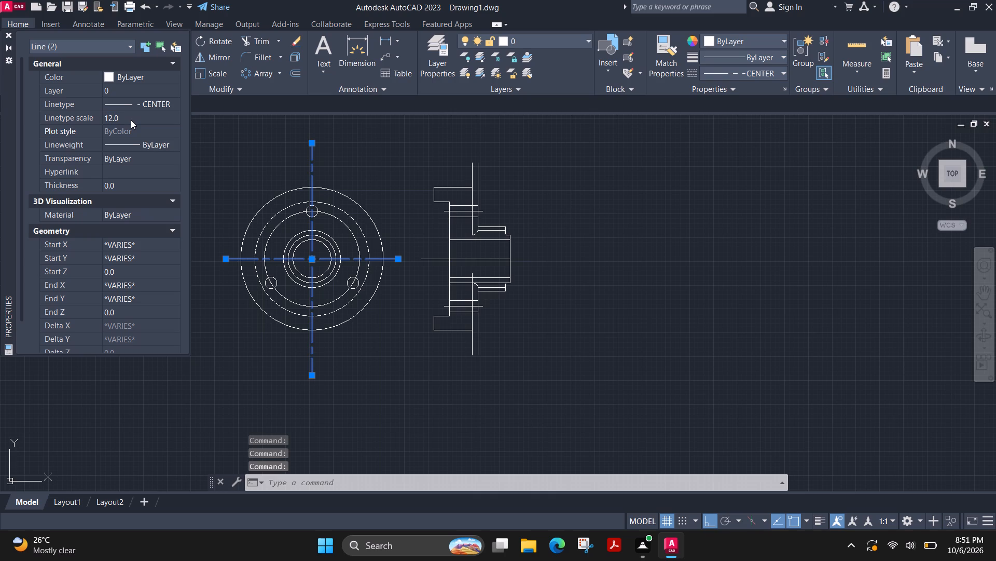
key(Escape)
click(6, 36)
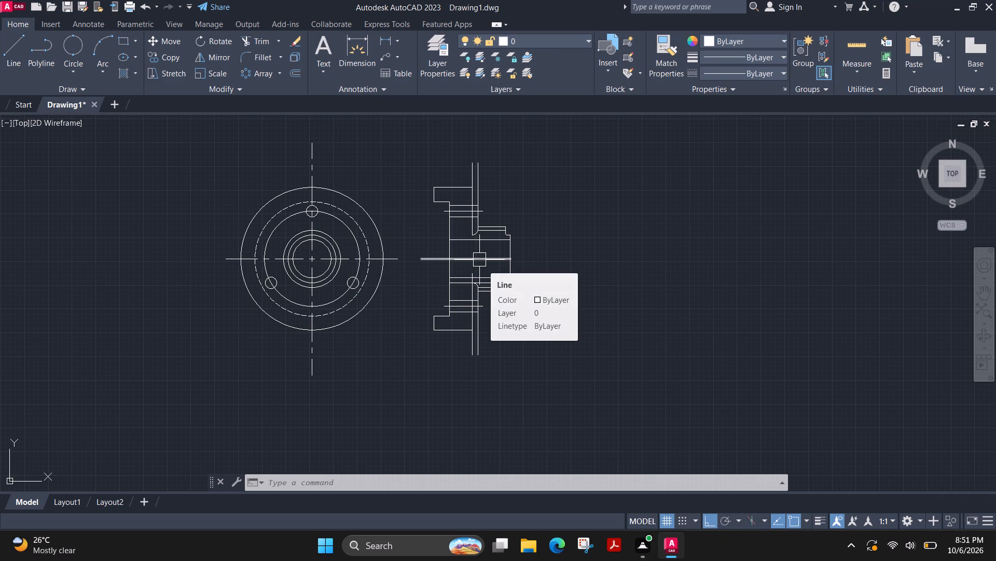
Stretch the side view's horizontal axis line about 3 mm beyond the hub's end face.
scroll(493, 259, up, 3)
click(502, 259)
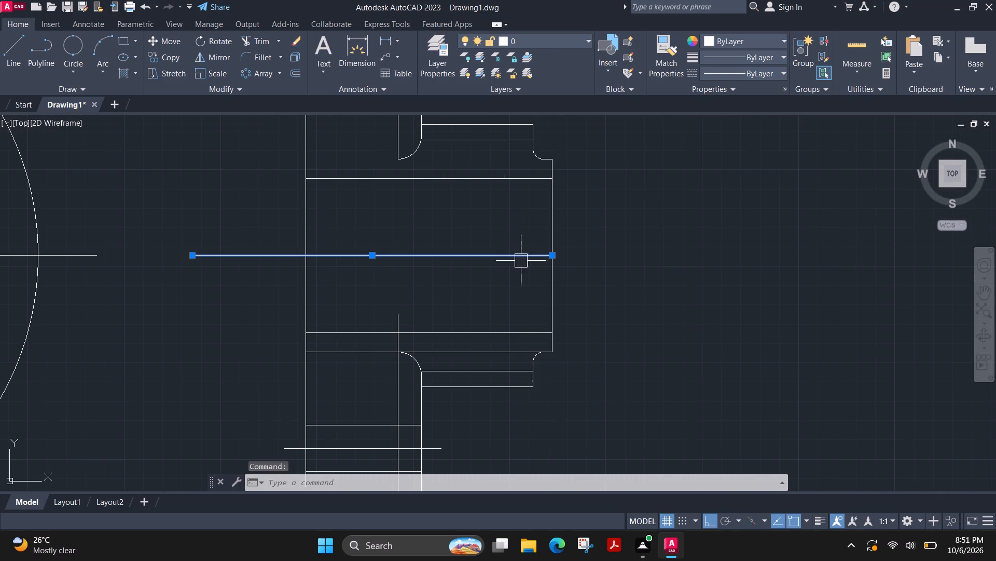
click(554, 256)
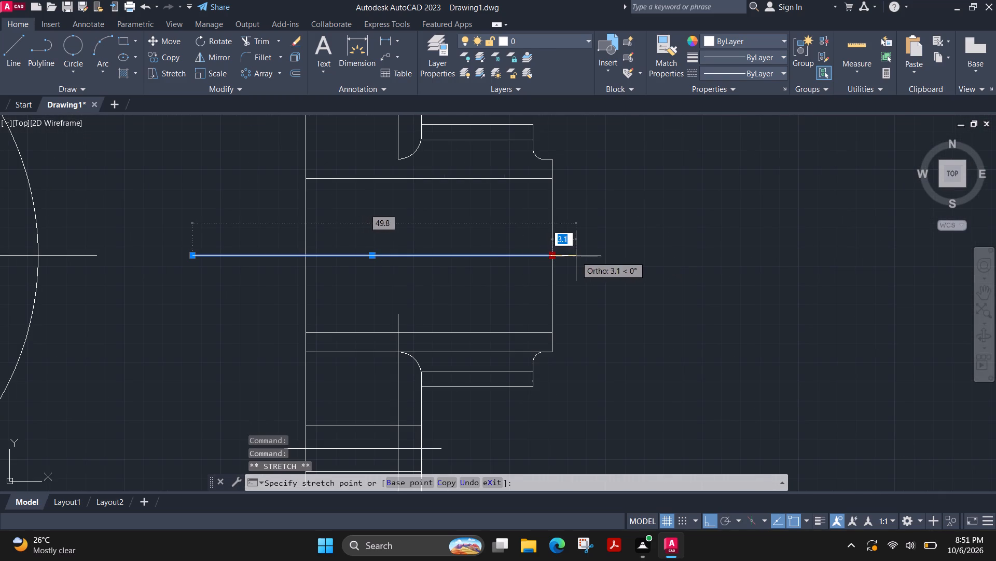
click(576, 256)
key(Escape)
Apply the CENTER linetype with a linetype scale of 12 to the side view's horizontal axis line.
click(496, 256)
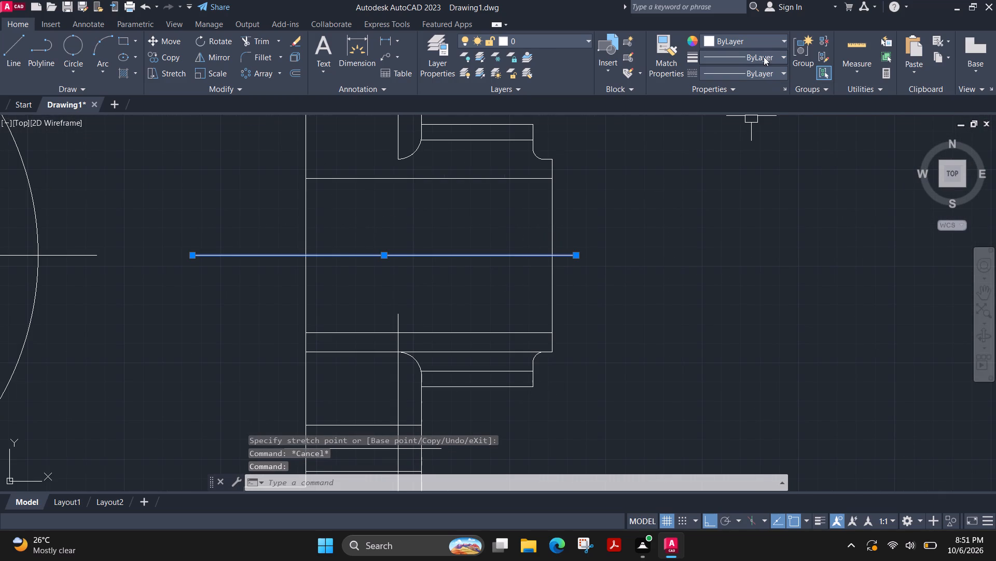
click(767, 76)
click(772, 146)
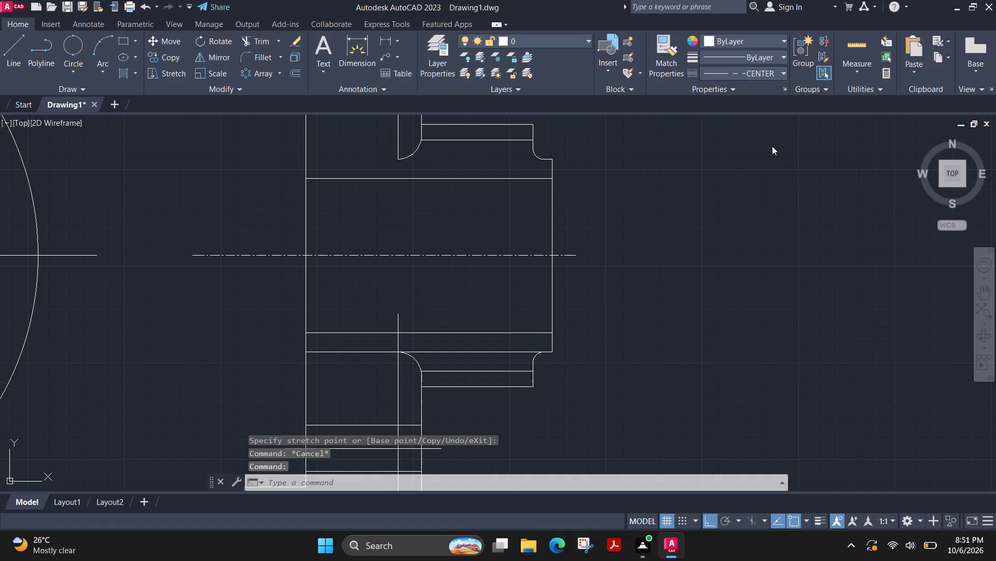
right_click(485, 253)
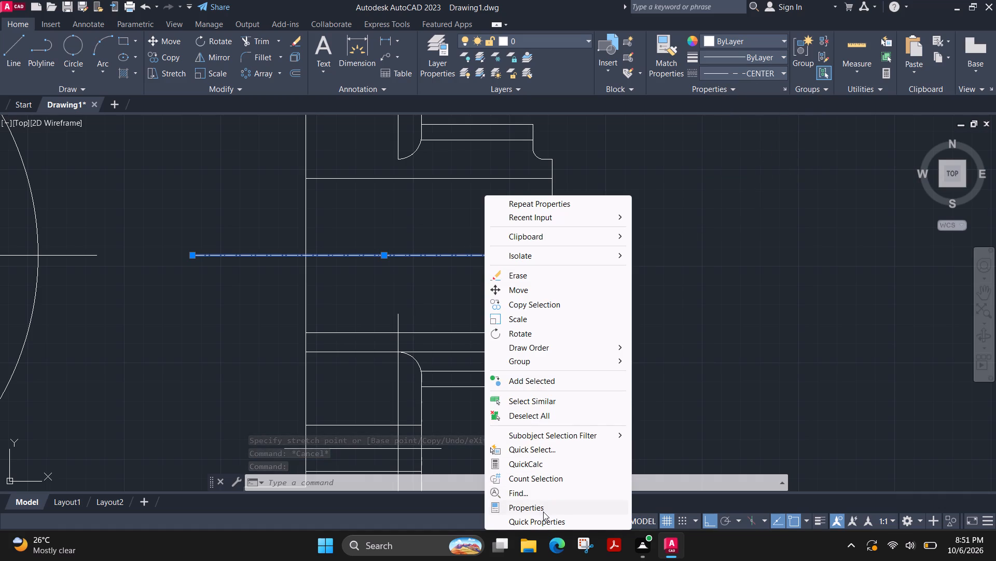
click(542, 505)
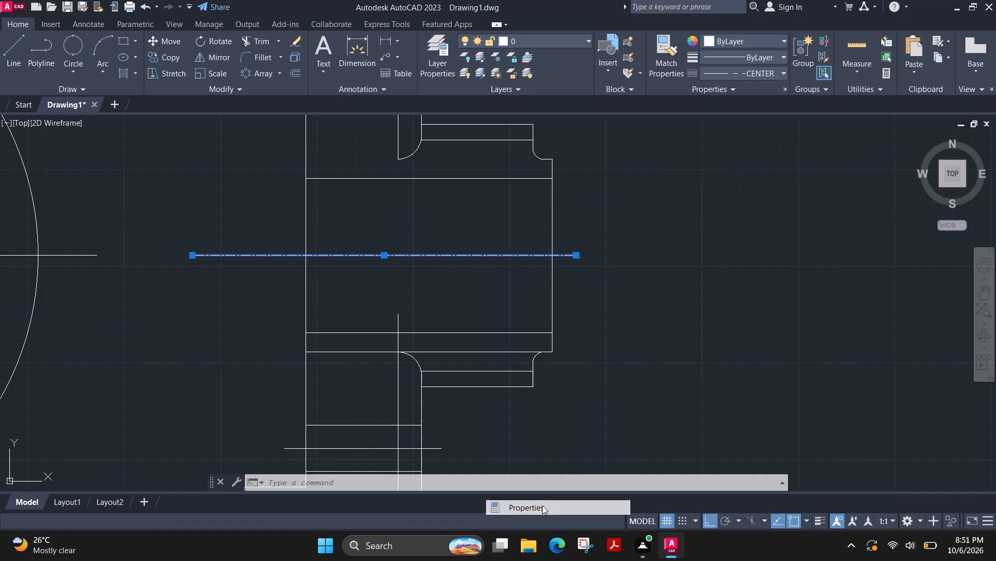
click(131, 118)
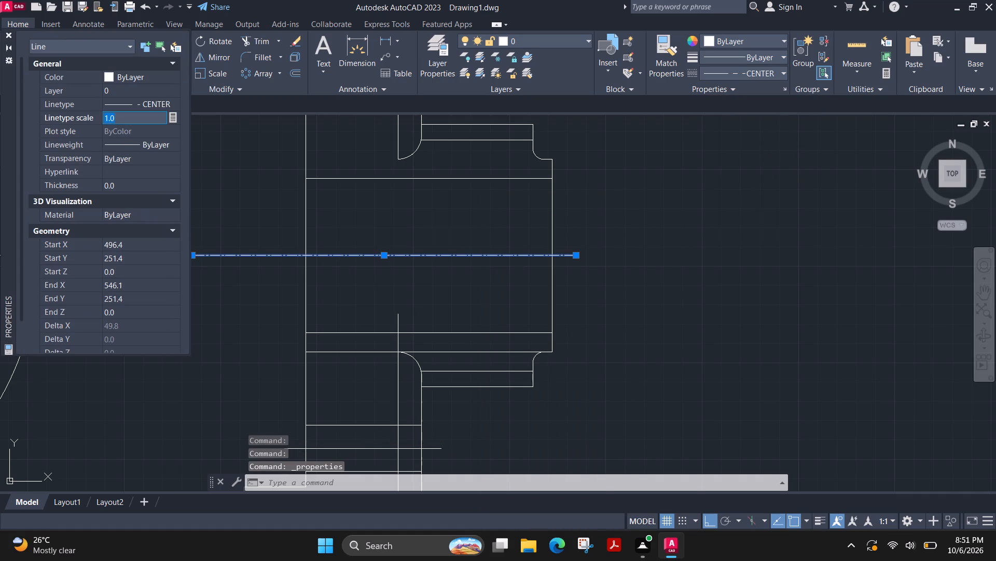
text(12)
key(Return)
key(Escape)
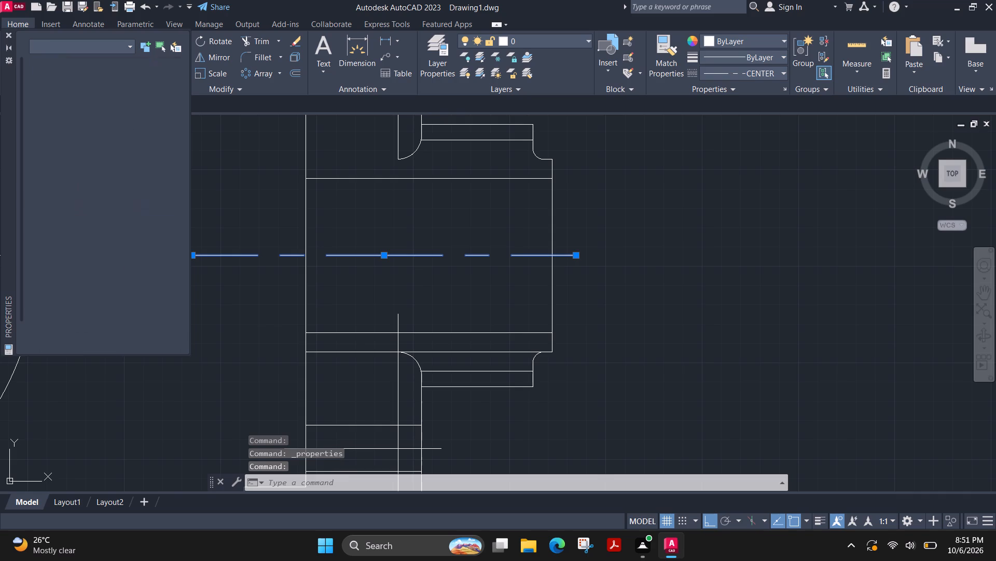
click(7, 36)
Trim the ends of the two vertical lines projecting above the upper flange in the side view.
scroll(563, 287, down, 3)
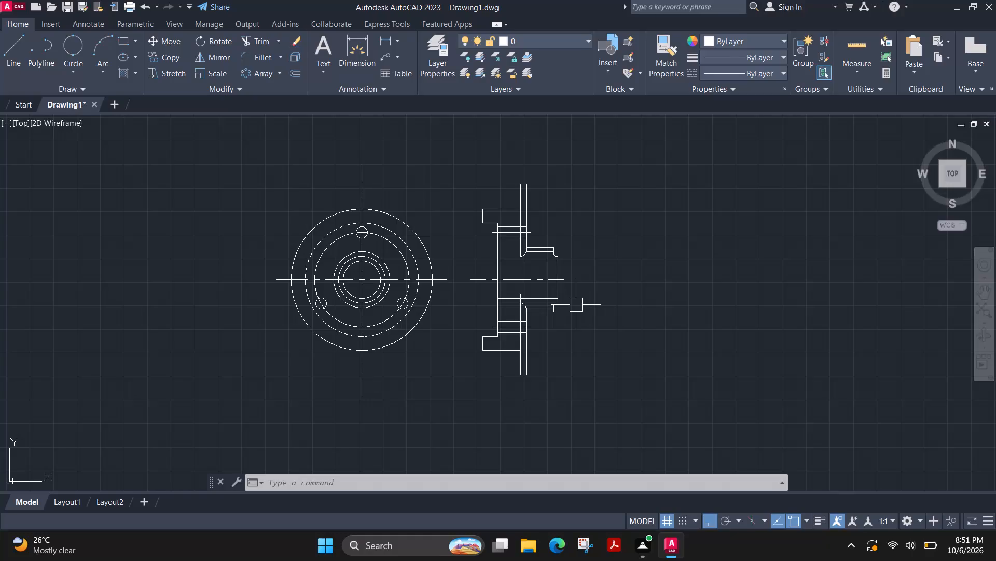
scroll(539, 206, up, 2)
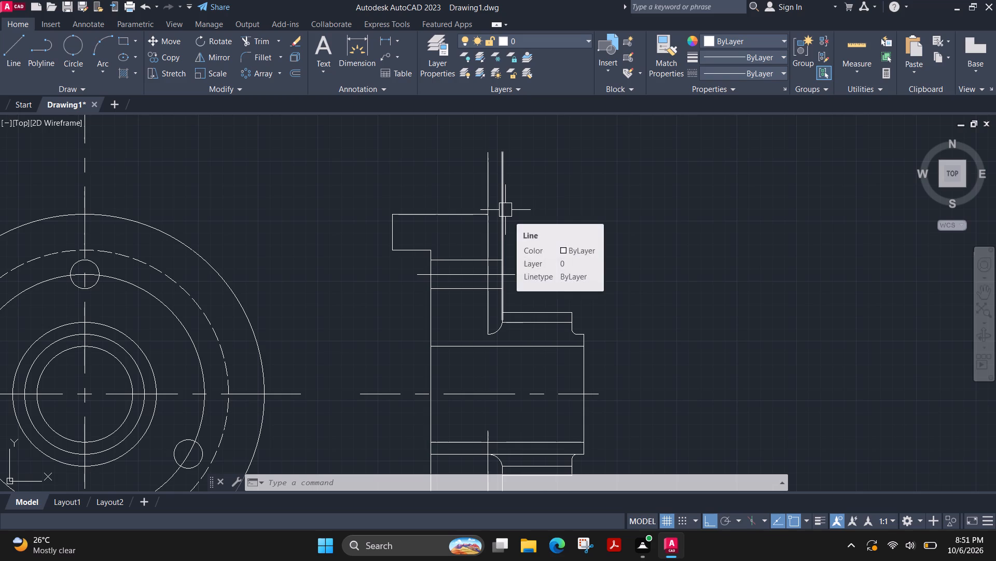
click(255, 41)
click(532, 186)
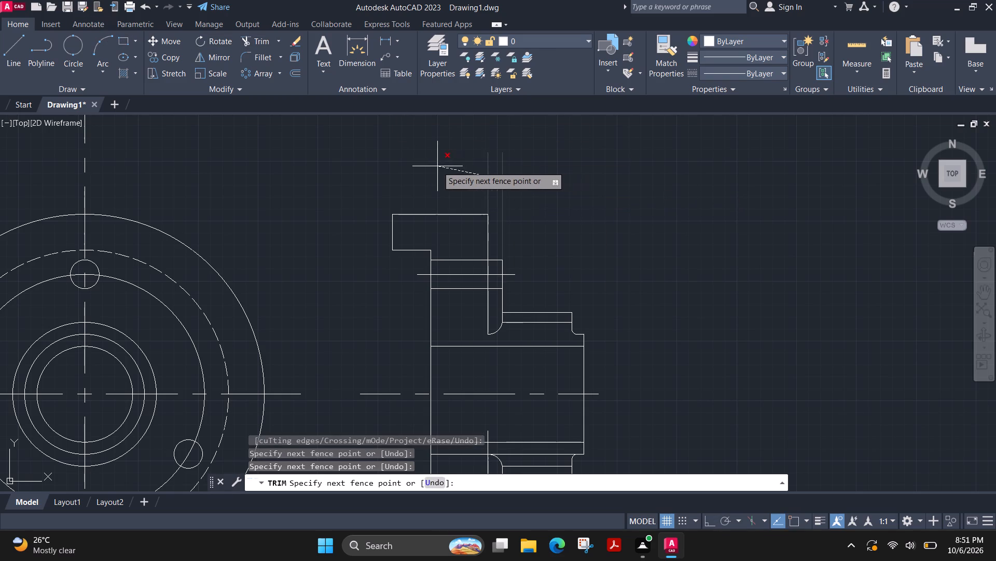
click(437, 166)
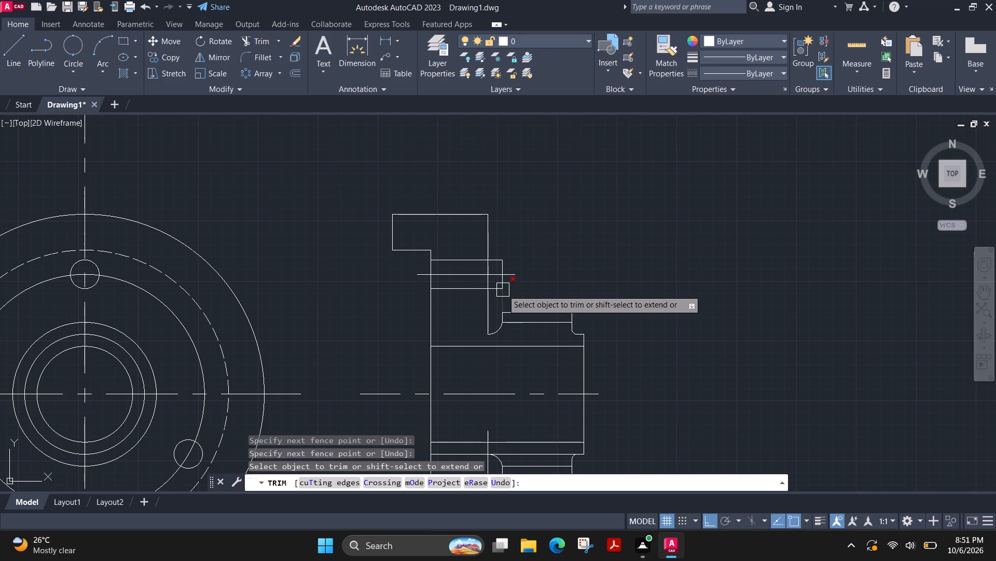
Trim the bolt-hole edge stubs and the remaining outer vertical line above the hub in the side view's upper half.
scroll(502, 295, up, 2)
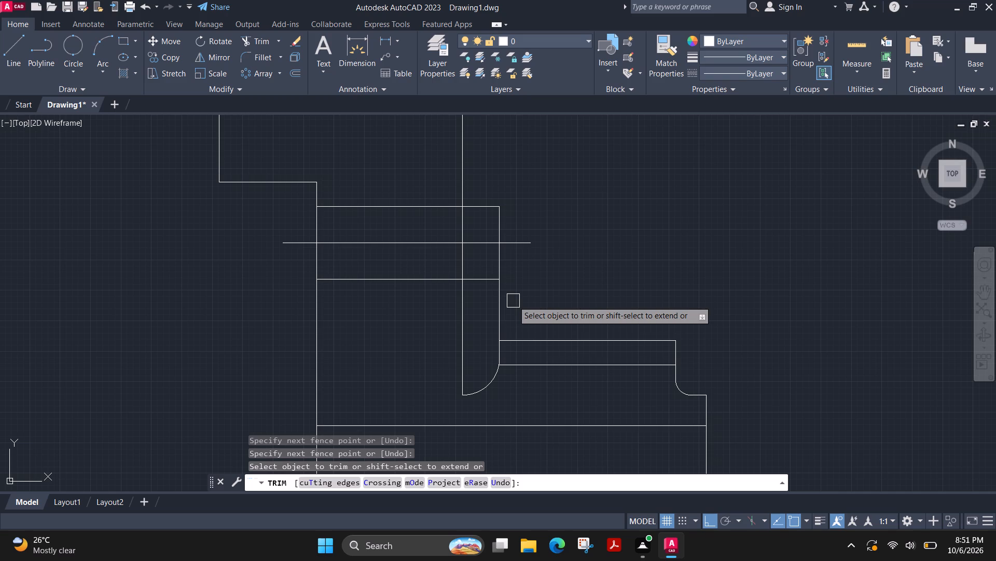
click(480, 298)
click(482, 270)
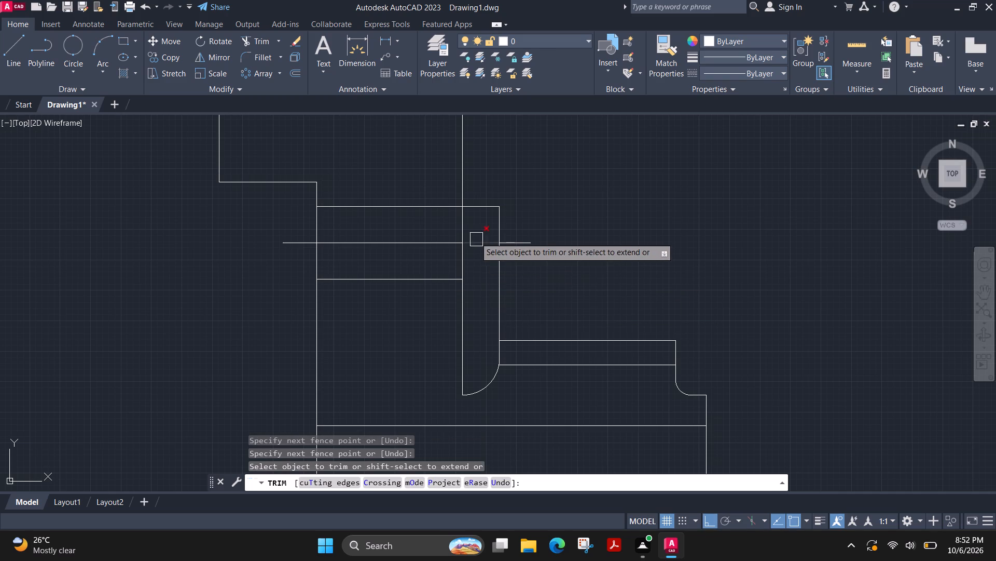
click(477, 223)
click(485, 177)
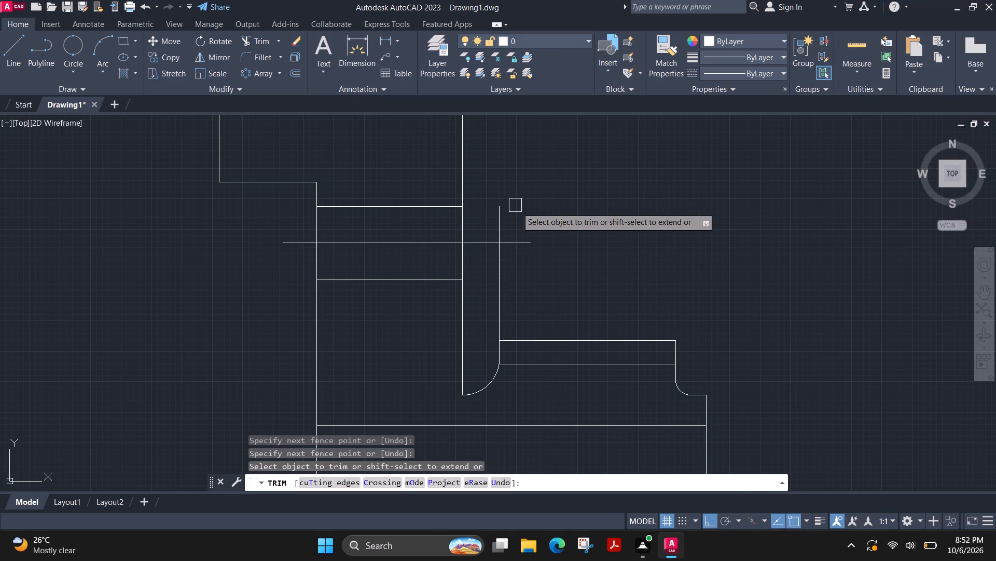
drag(526, 217, 521, 217)
click(488, 215)
click(533, 293)
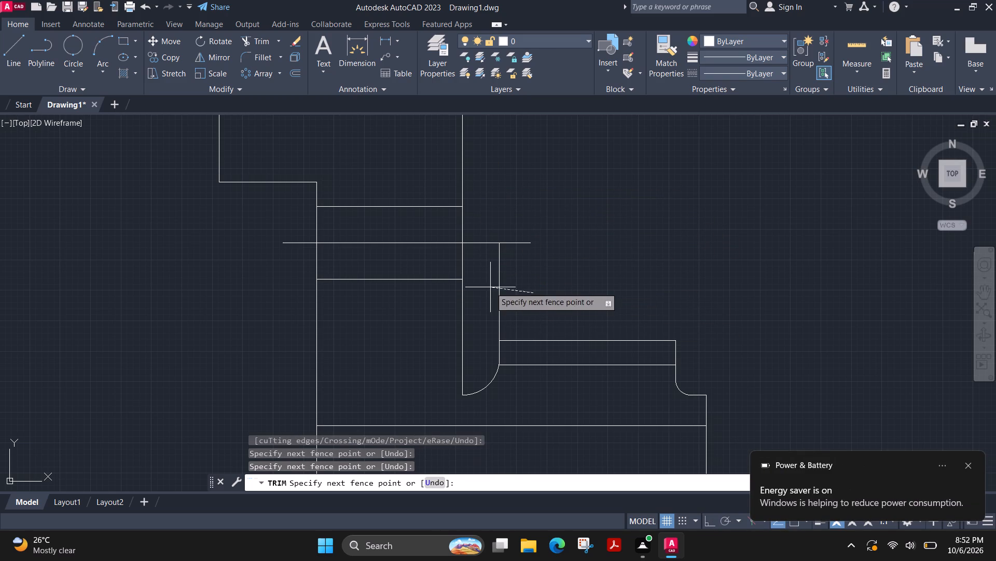
click(482, 287)
Trim the outer vertical line below the hub and the bolt-hole edge stubs in the side view's lower half.
scroll(580, 293, down, 3)
middle_drag(601, 429, 595, 342)
scroll(601, 429, up, 1)
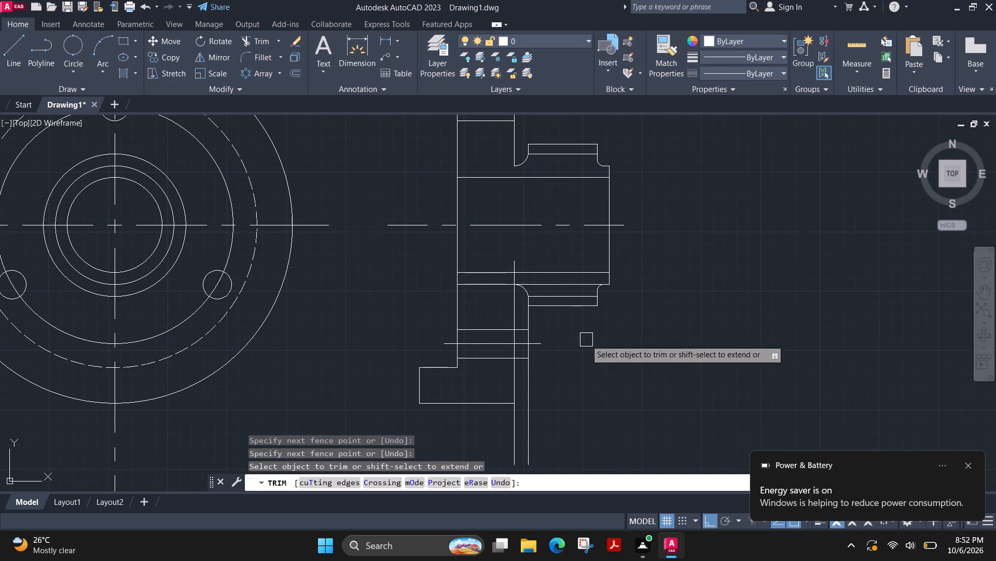
click(552, 319)
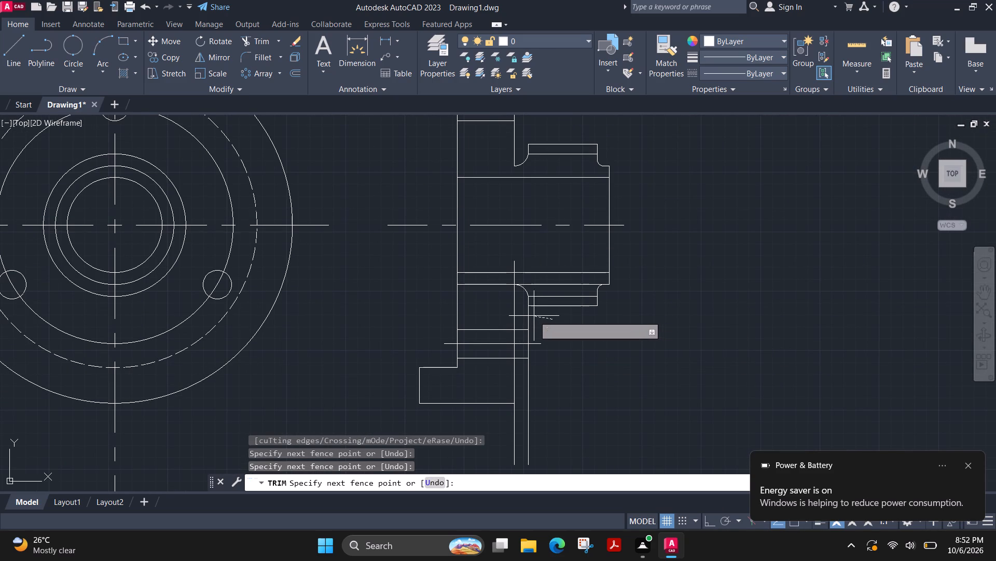
click(525, 314)
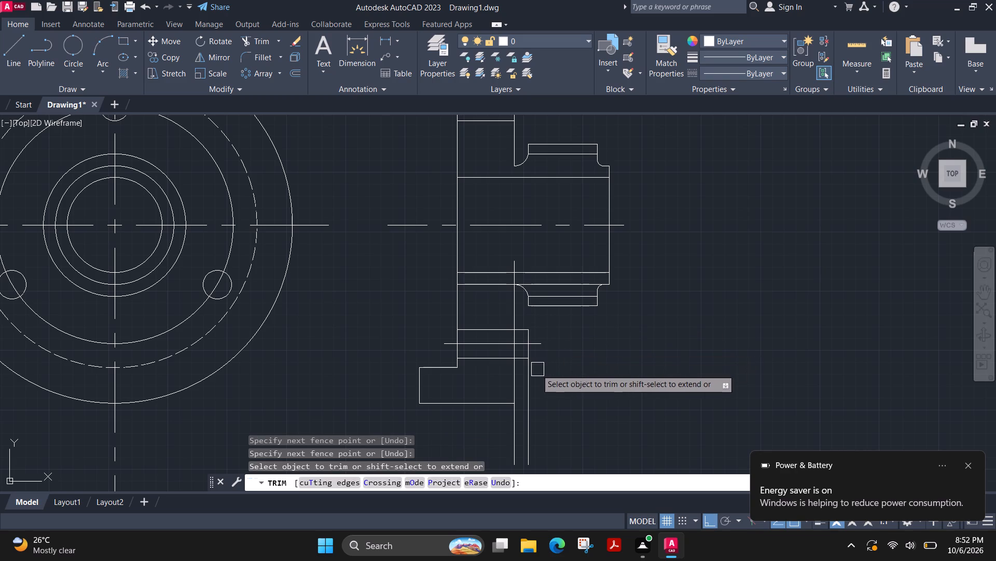
click(539, 370)
click(524, 372)
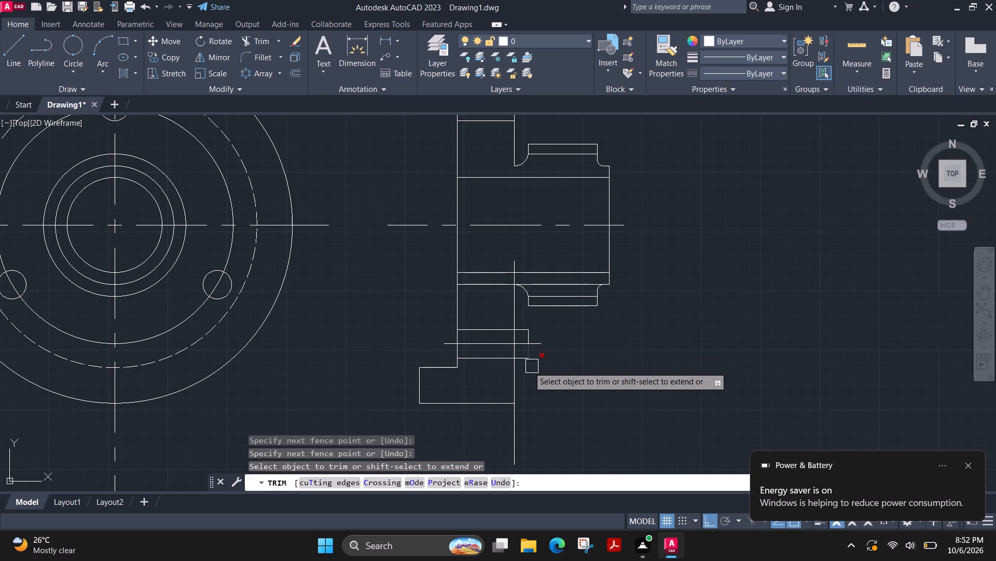
drag(523, 367, 531, 353)
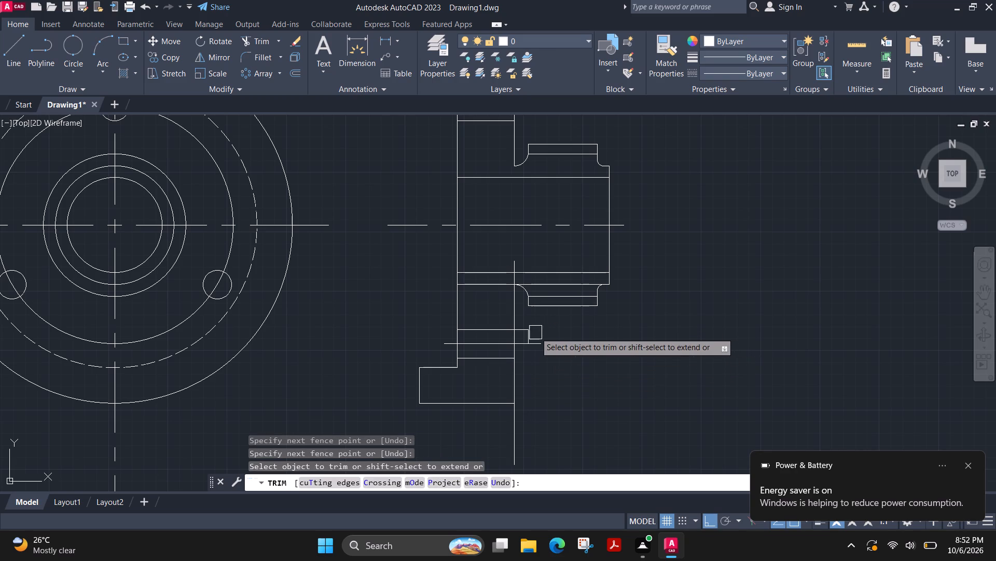
scroll(535, 334, up, 3)
drag(517, 345, 486, 327)
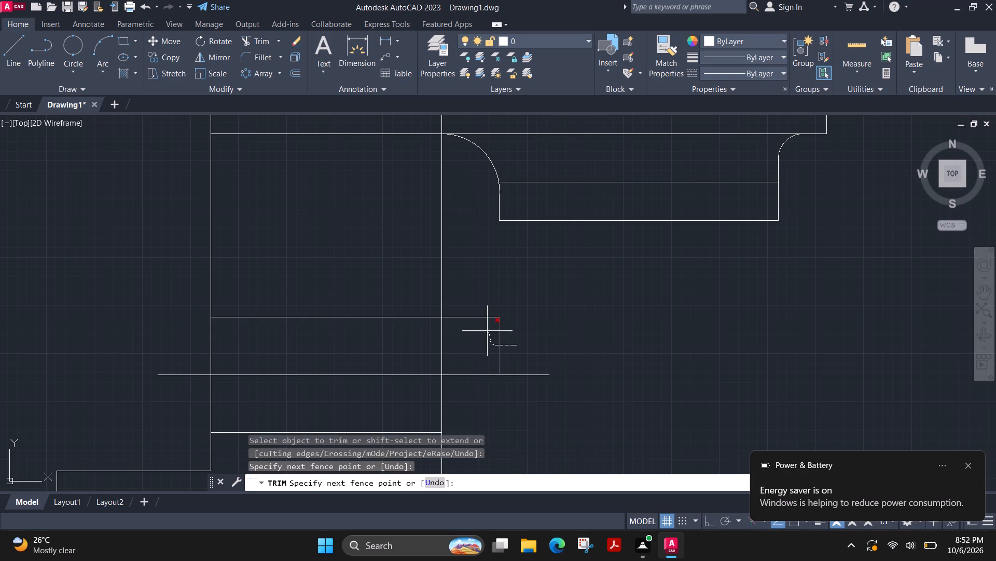
drag(486, 327, 485, 309)
scroll(487, 310, down, 3)
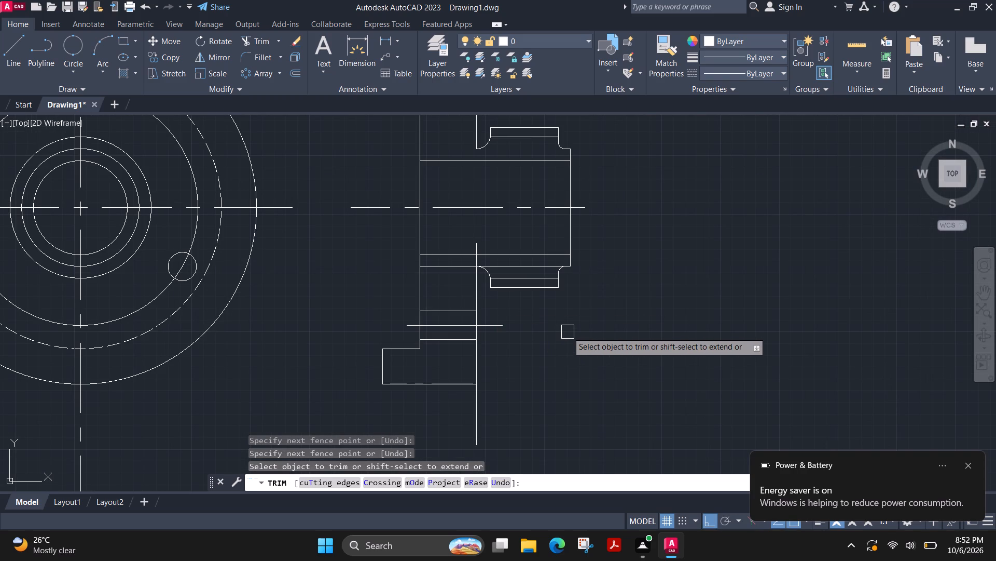
scroll(568, 332, down, 2)
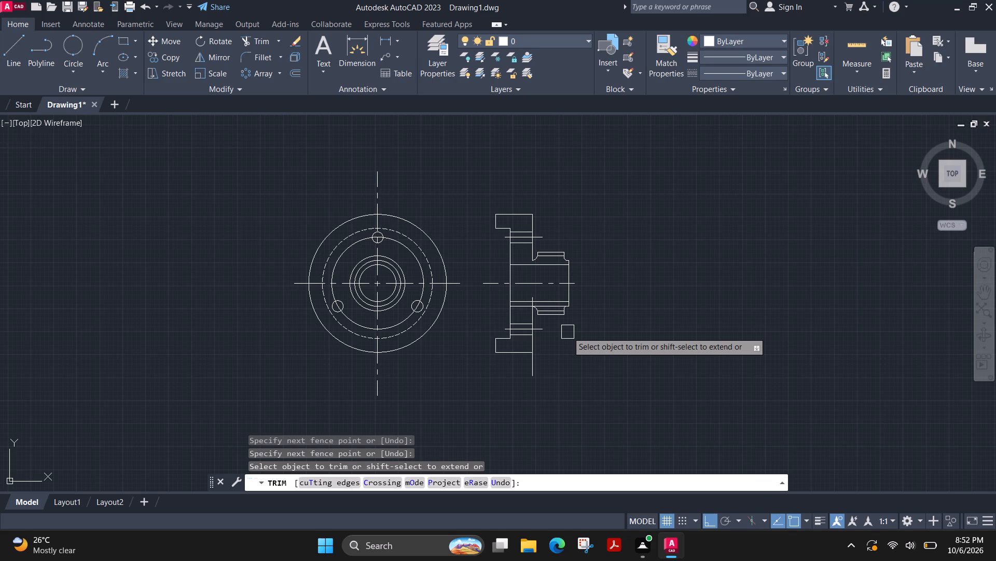
key(Escape)
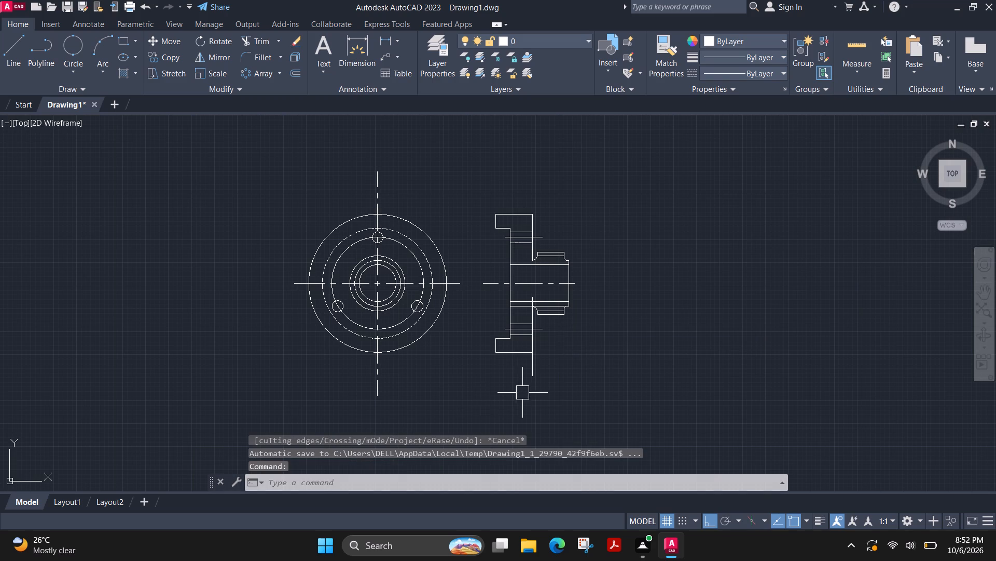
Trim the end of the vertical line projecting below the side view's lower flange.
scroll(533, 378, up, 2)
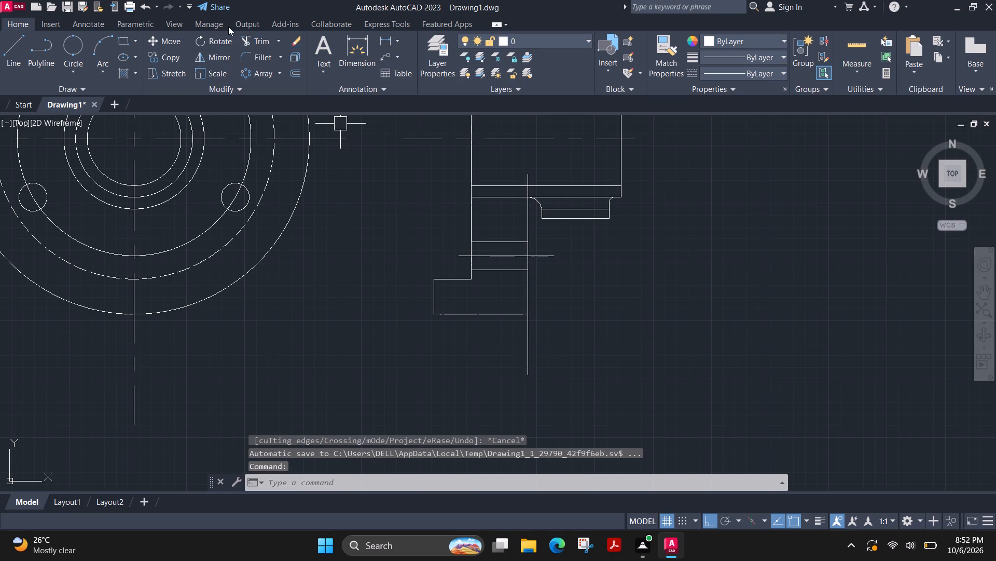
click(247, 43)
drag(555, 342, 442, 366)
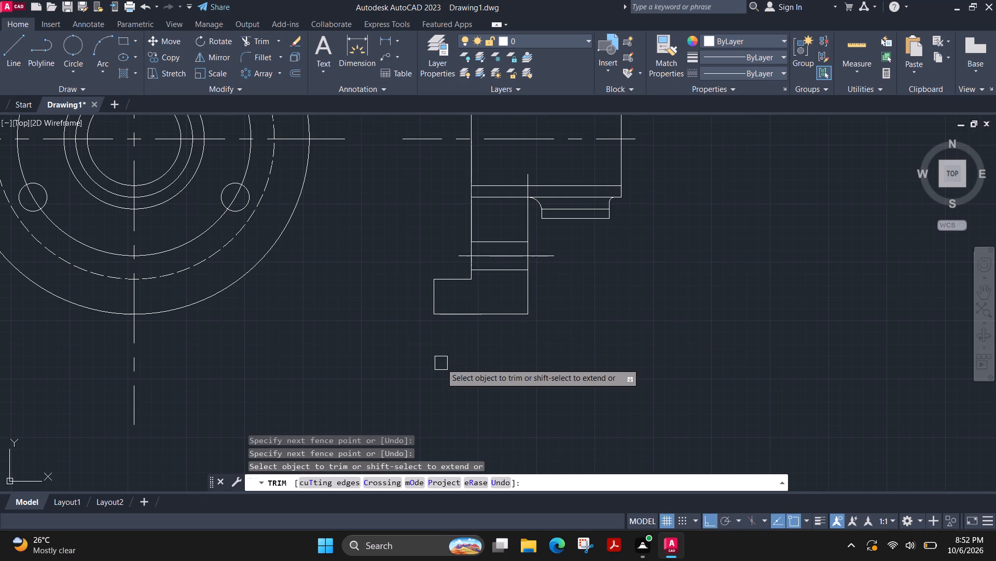
key(Escape)
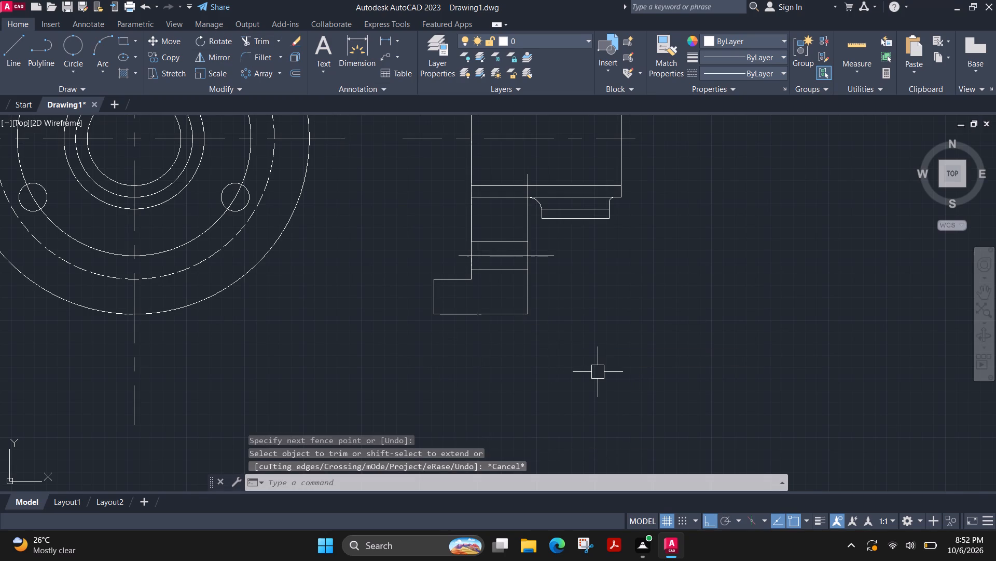
Delete the two overlapping horizontal lines running from the flange face to the hub's end face at the lower fillets.
scroll(549, 232, up, 2)
middle_drag(495, 186, 494, 283)
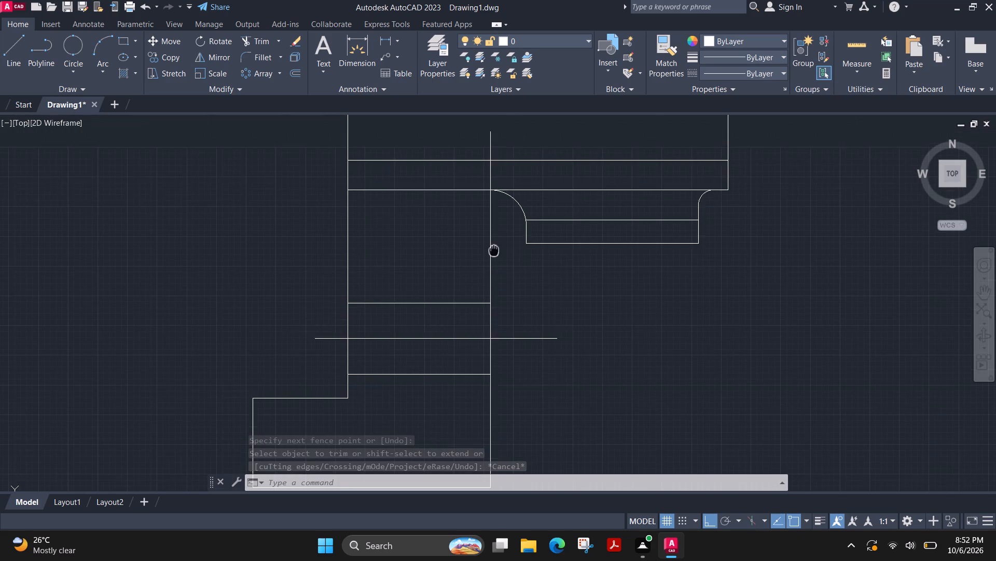
middle_drag(494, 283, 494, 288)
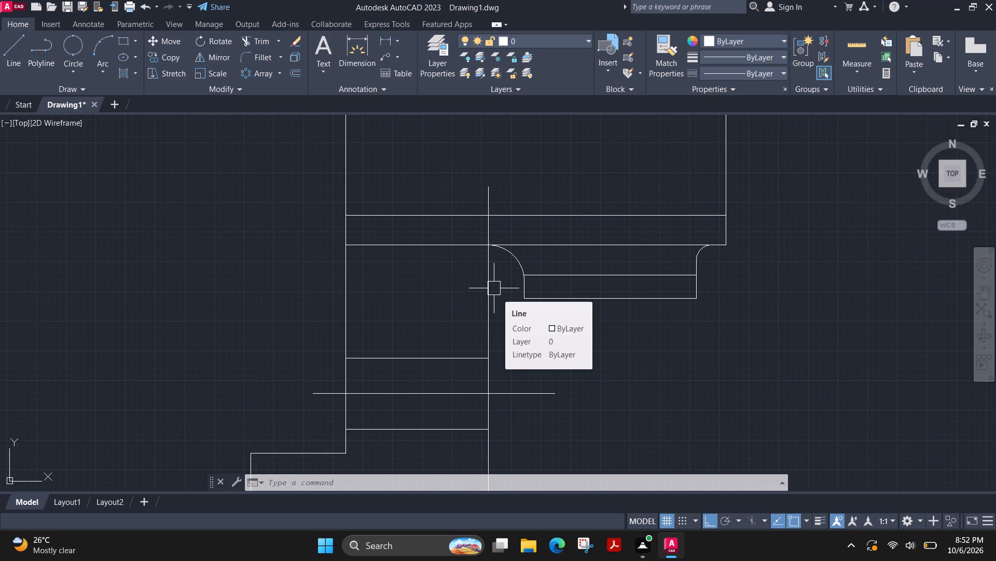
click(628, 243)
click(444, 247)
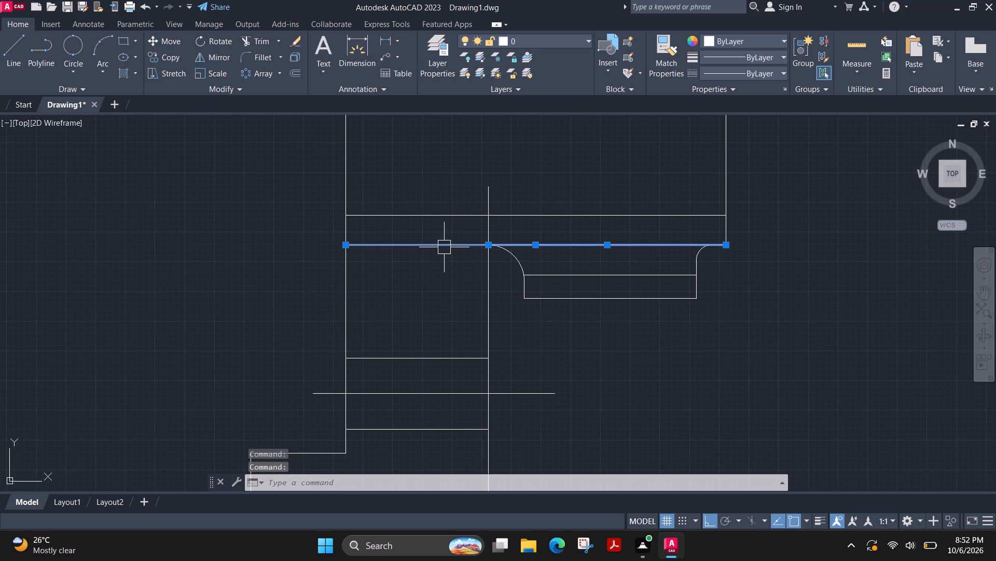
key(Delete)
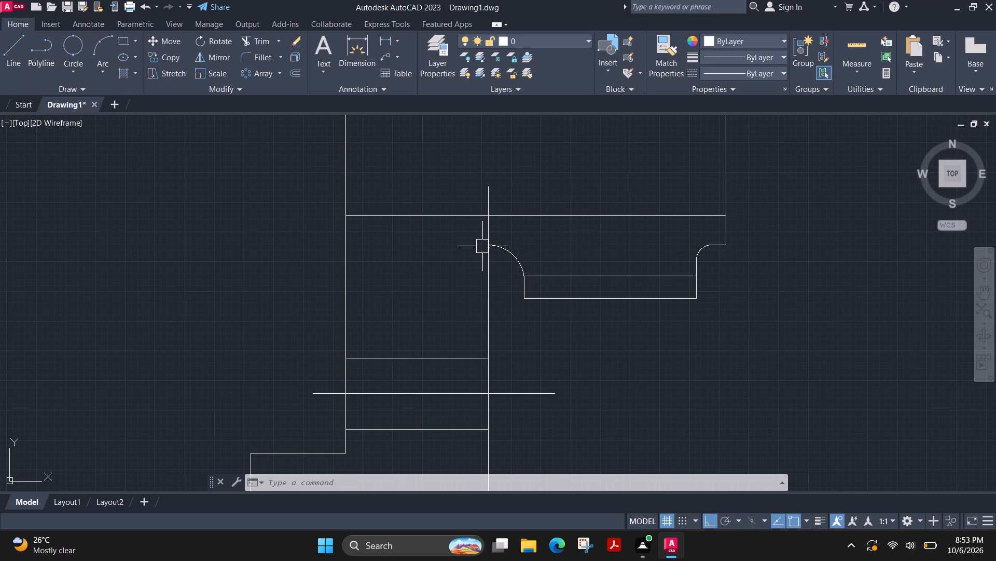
Mirror the lower hub step's outermost horizontal line about the parallel line just inside it, keeping the source line.
click(586, 298)
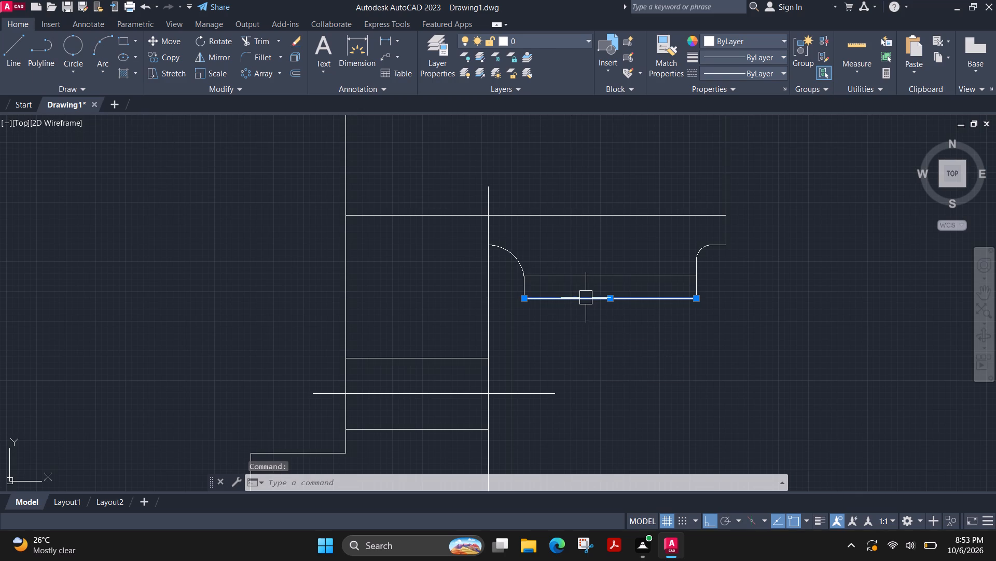
click(222, 60)
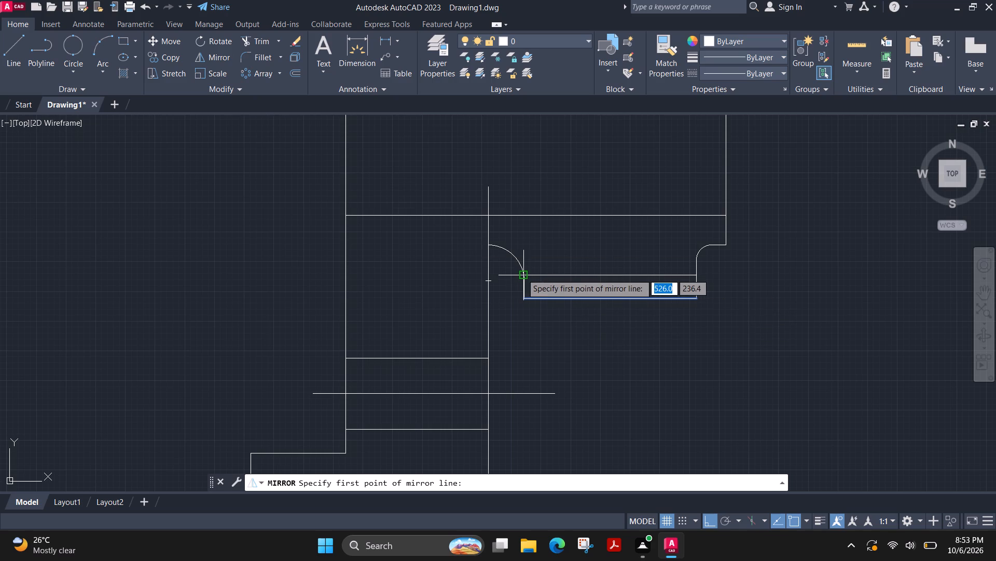
click(522, 276)
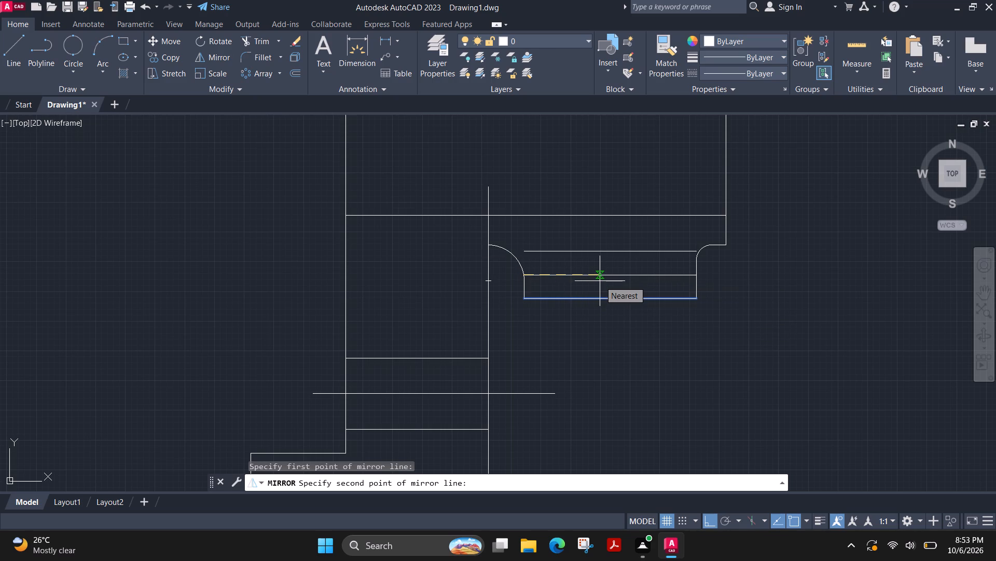
click(600, 281)
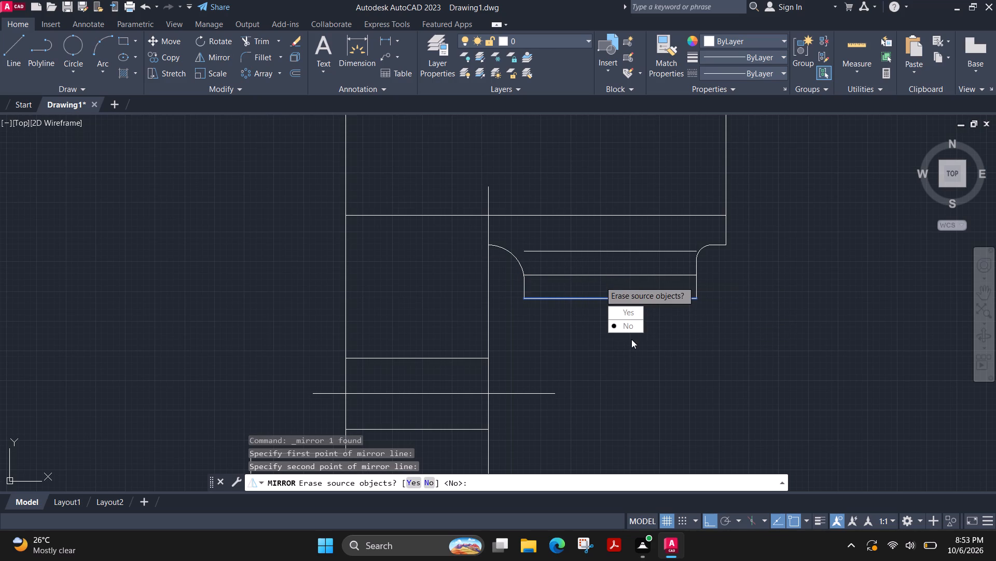
drag(630, 328, 600, 281)
Stretch both ends of the lower mirrored line horizontally past the two fillet arcs.
click(542, 252)
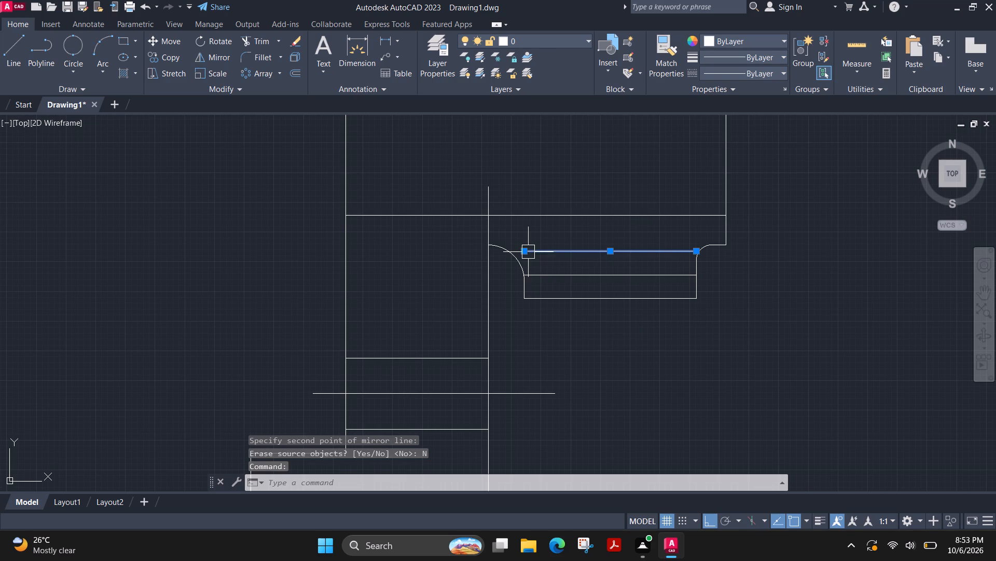
scroll(528, 252, up, 4)
click(483, 249)
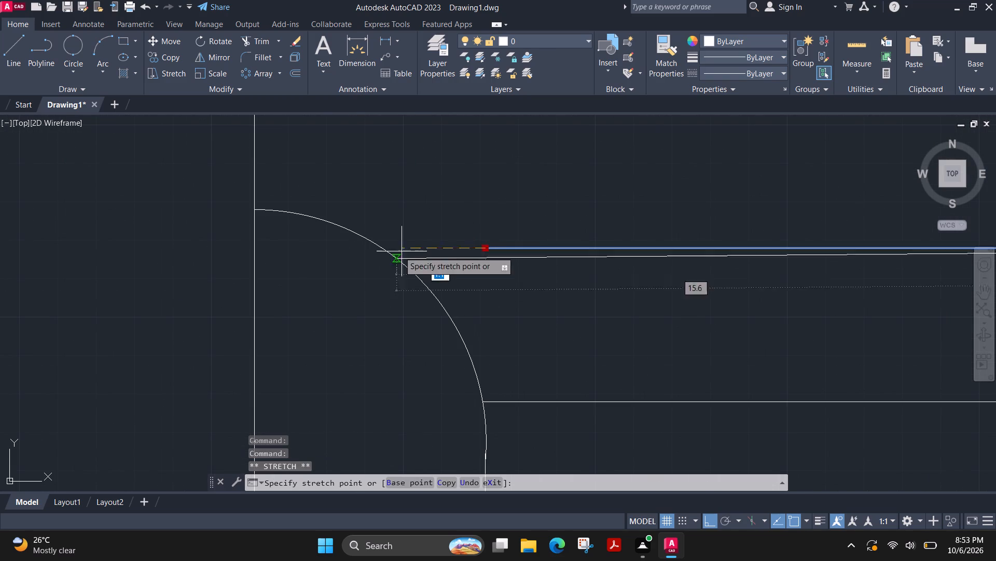
click(339, 252)
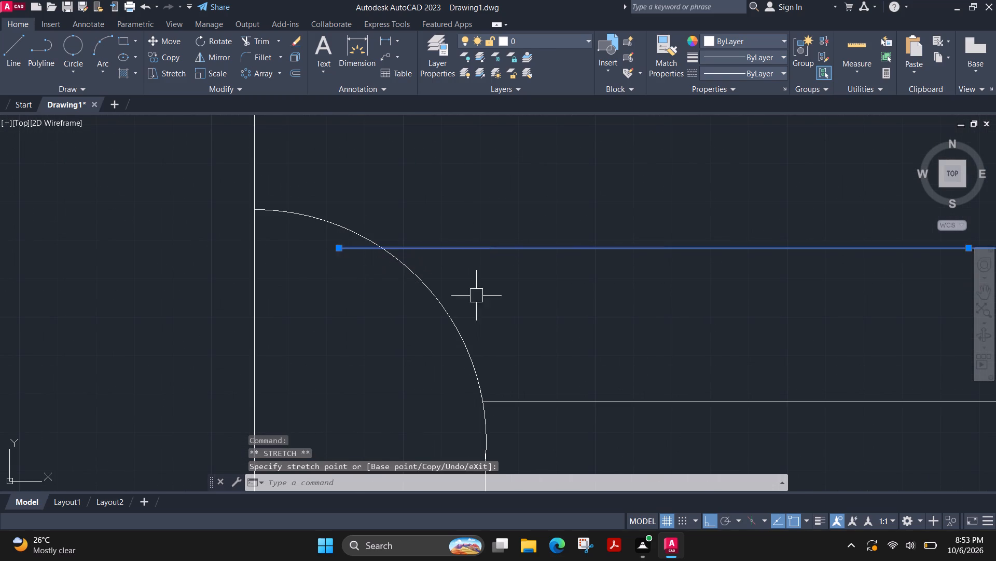
key(Escape)
scroll(621, 305, down, 3)
scroll(848, 295, up, 1)
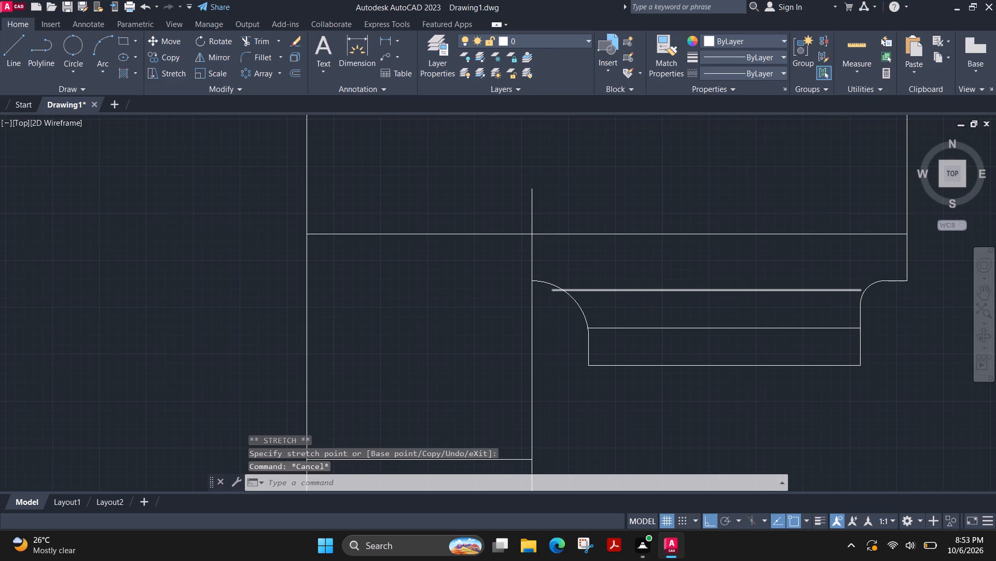
scroll(848, 295, up, 3)
click(877, 257)
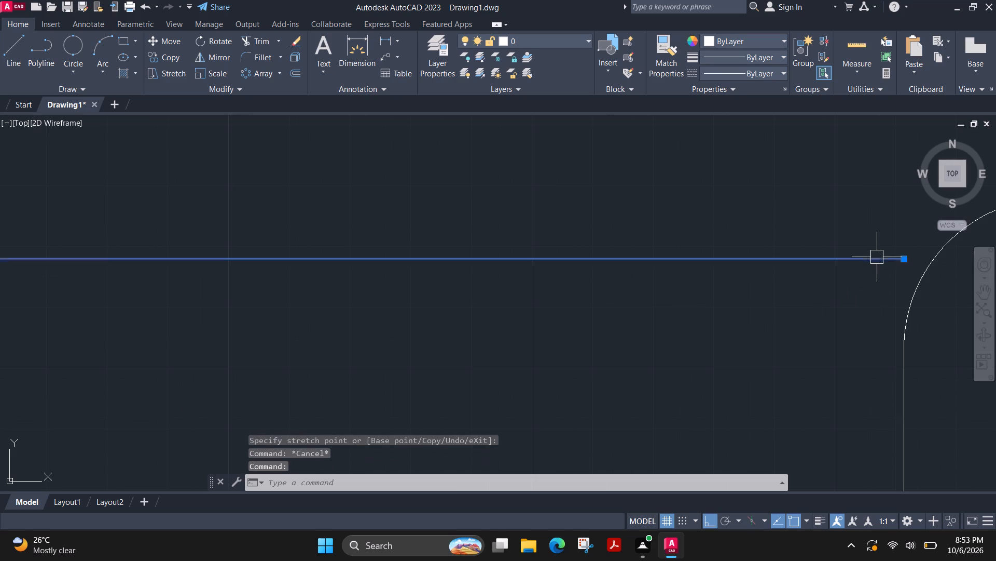
middle_drag(934, 296, 747, 305)
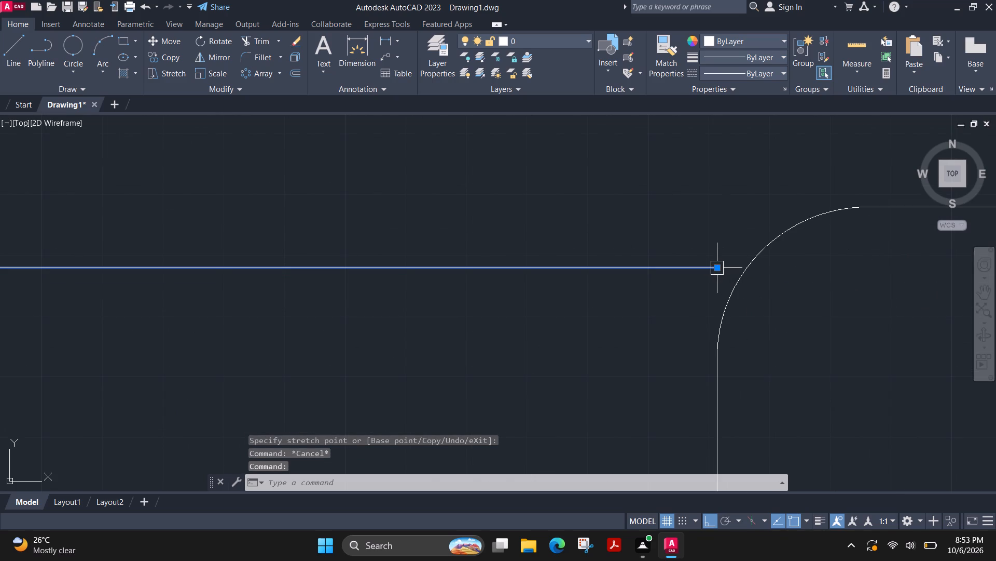
click(718, 267)
click(836, 270)
key(Escape)
scroll(801, 319, down, 3)
scroll(728, 328, down, 2)
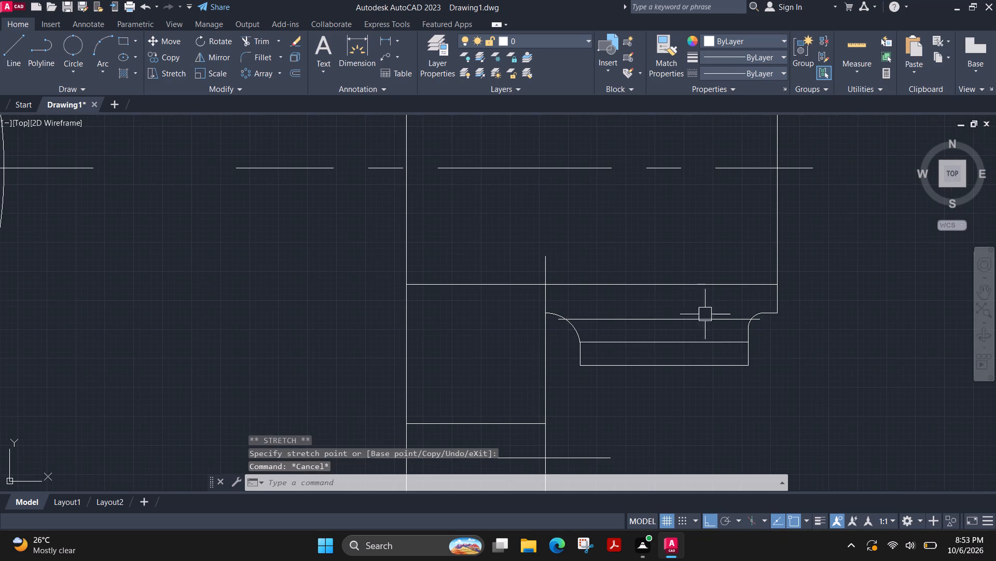
Mirror the upper hub step's outermost horizontal line about the parallel line just inside it, keeping the source line.
middle_drag(671, 195, 574, 513)
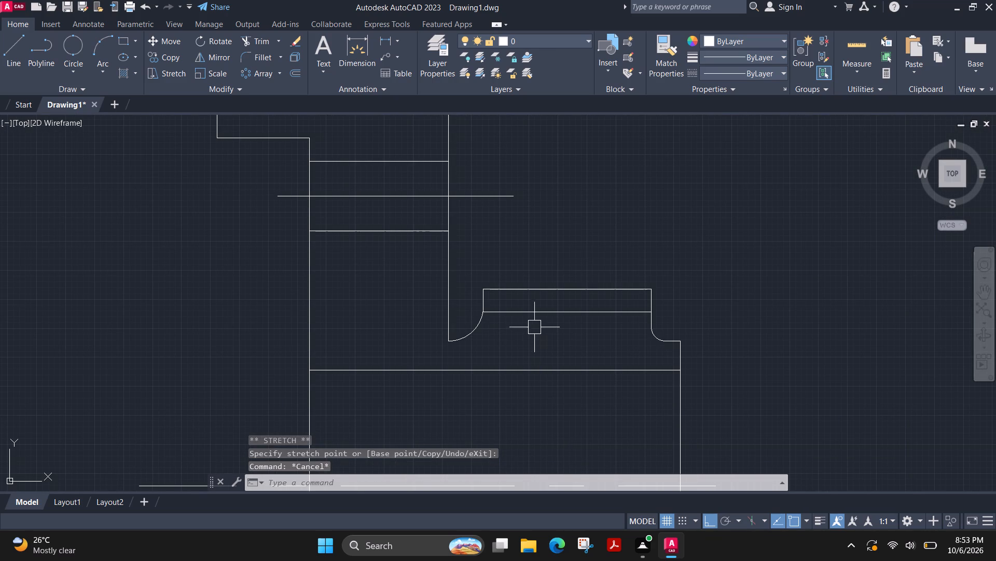
click(566, 288)
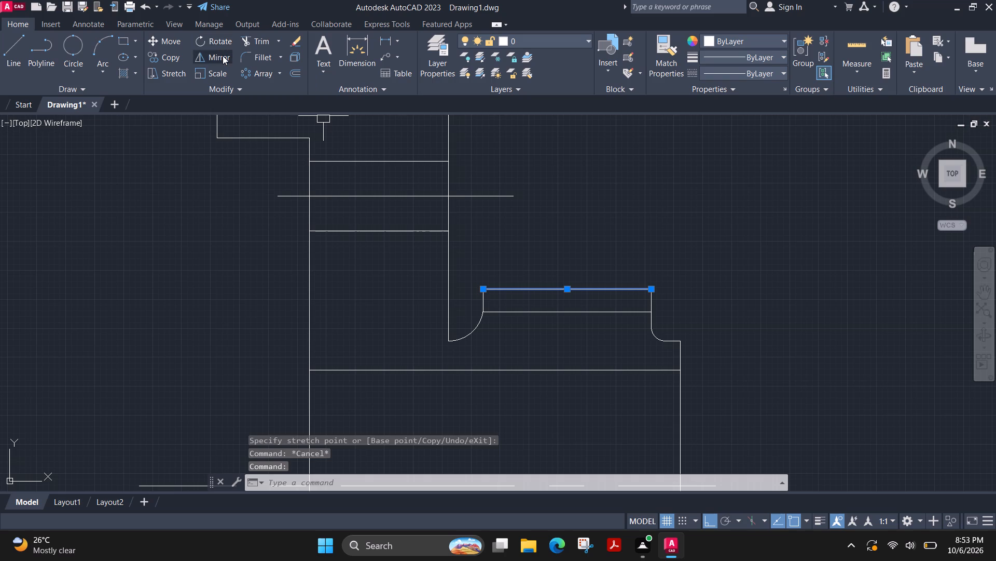
click(223, 56)
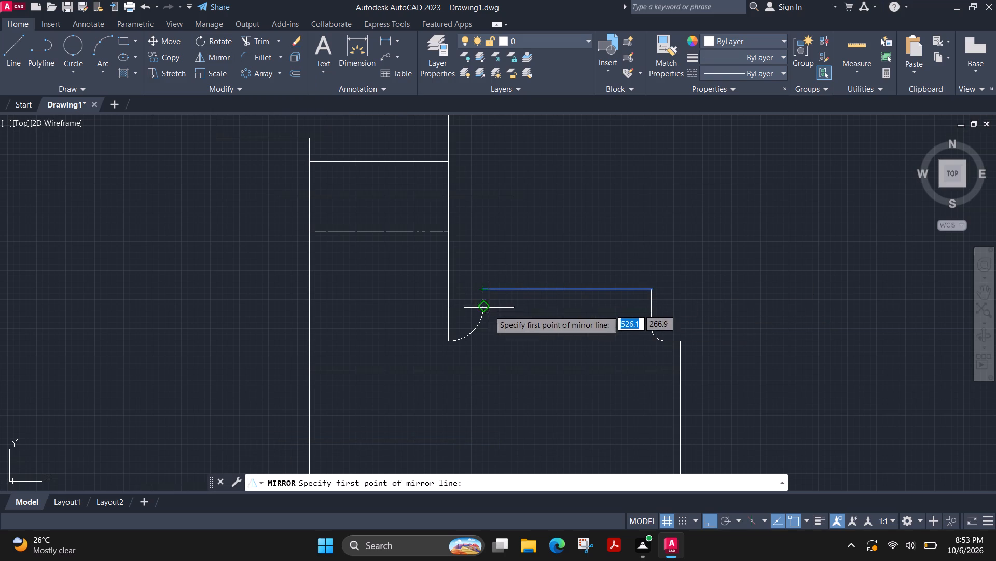
click(482, 312)
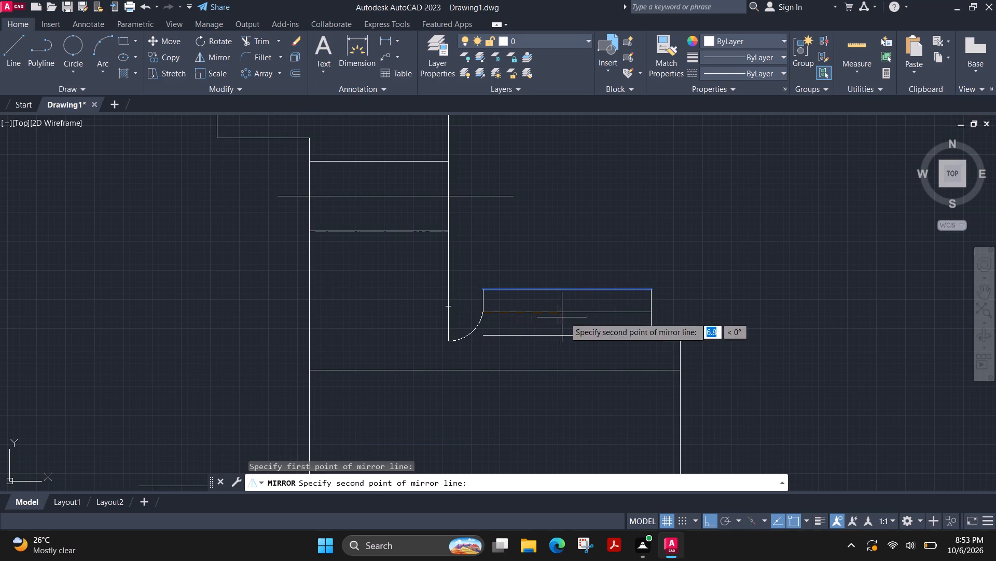
click(567, 317)
drag(596, 366, 567, 317)
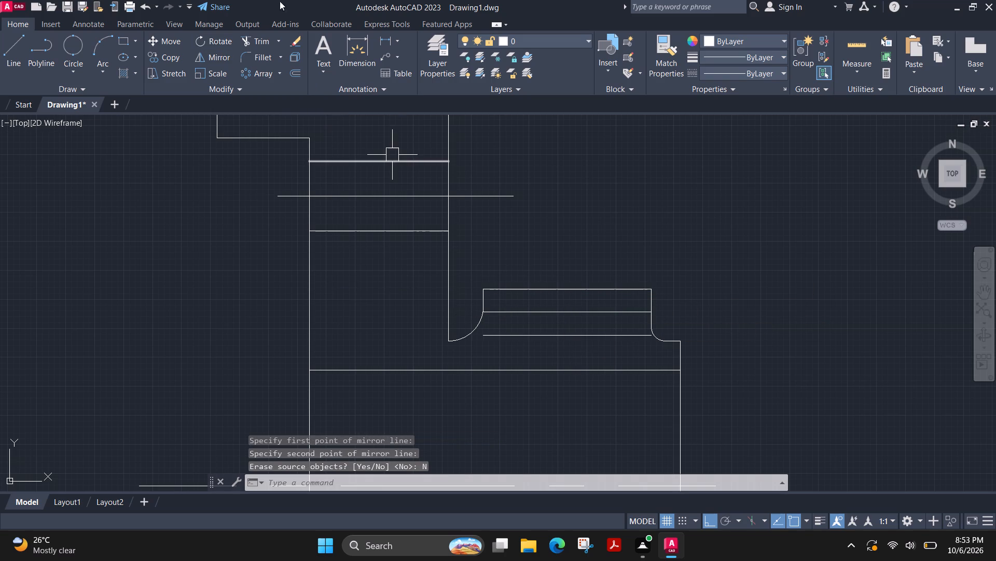
Stretch both ends of the upper hub step's mirrored line horizontally past the two fillet arcs.
click(506, 333)
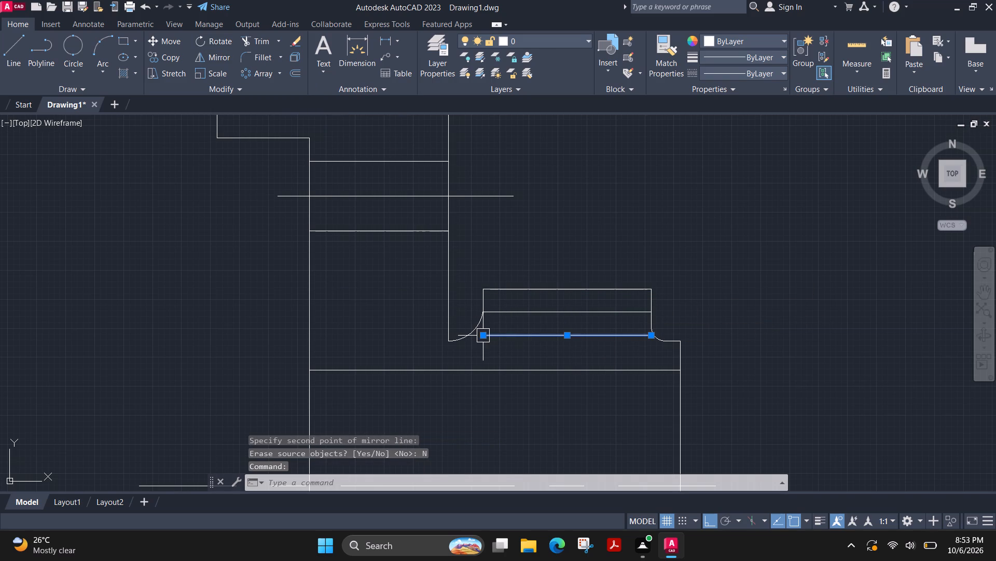
click(482, 334)
click(411, 338)
key(Escape)
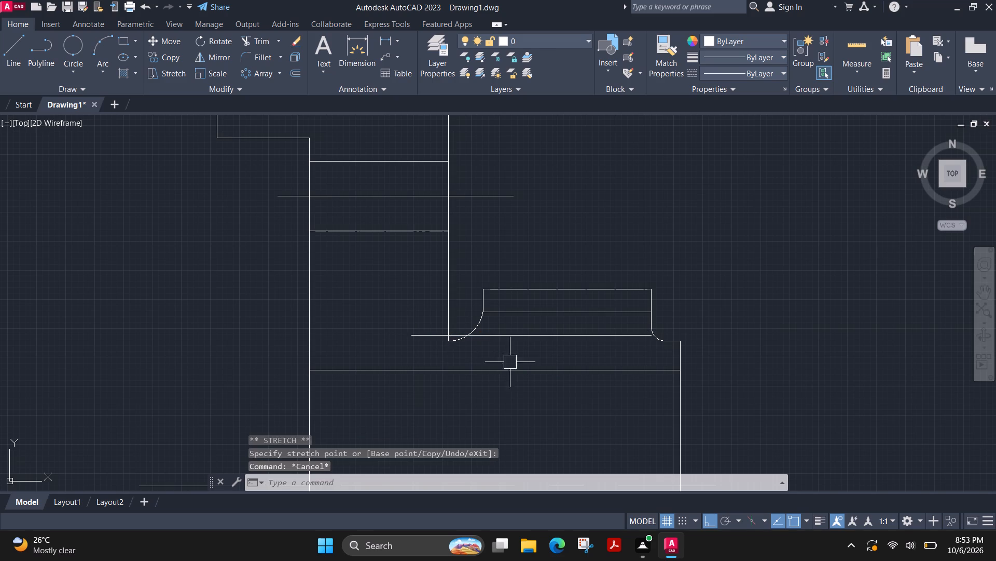
click(631, 334)
click(649, 336)
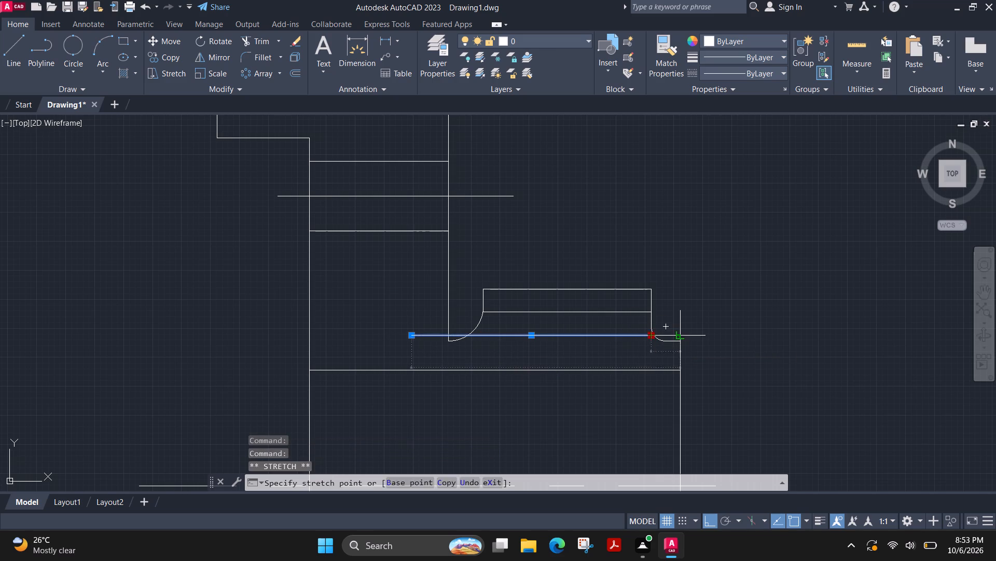
click(683, 338)
key(Escape)
key(Escape)
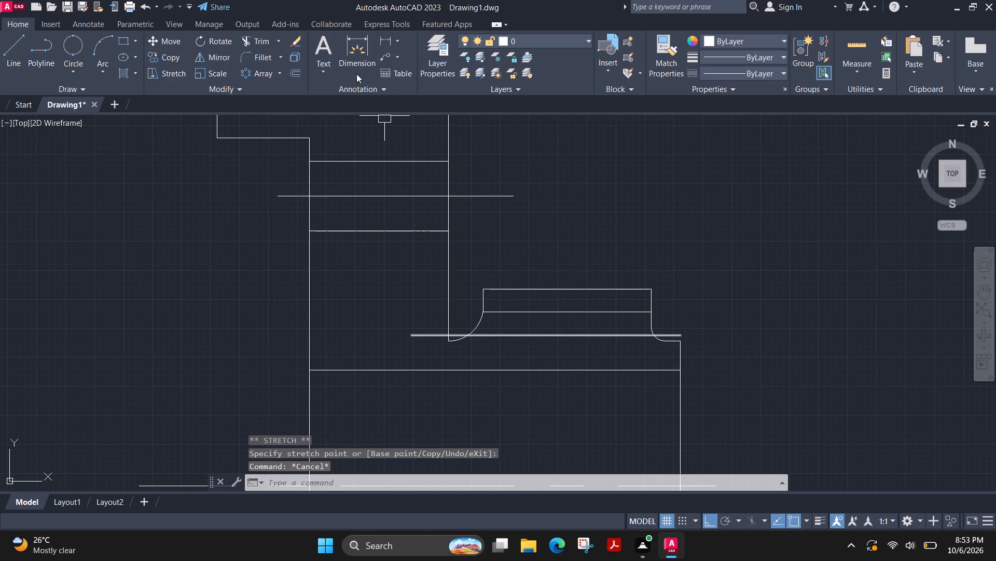
Trim the overhanging ends of the upper hub step's mirrored line back to the two fillet arcs.
click(260, 37)
drag(423, 350, 423, 350)
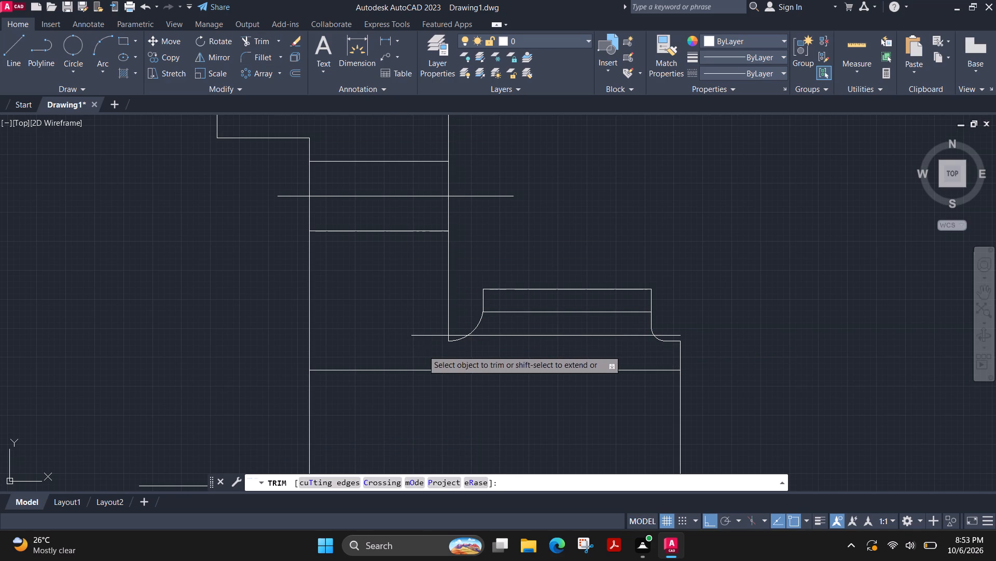
drag(423, 350, 426, 328)
scroll(456, 343, up, 3)
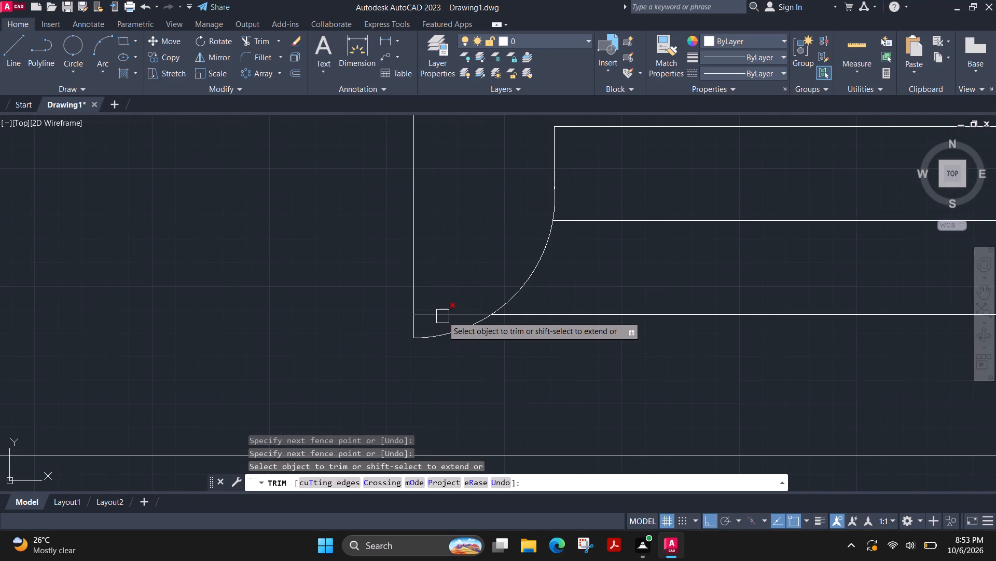
click(442, 316)
scroll(717, 234, down, 2)
middle_drag(760, 312, 485, 292)
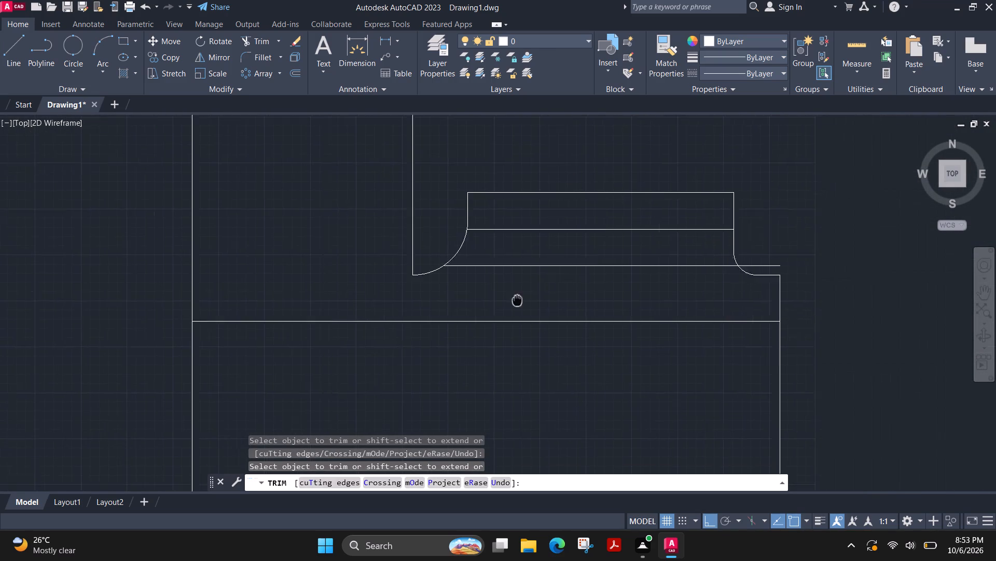
middle_drag(485, 292, 485, 291)
click(680, 242)
Trim the overhanging ends of the lower hub step's mirrored line back to the two fillet arcs.
scroll(642, 337, down, 2)
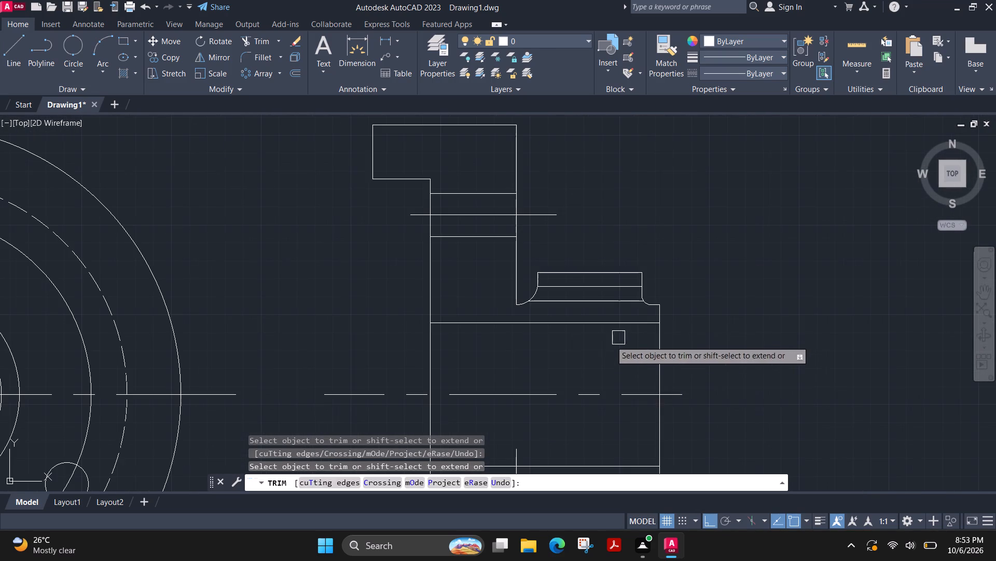
middle_drag(585, 385, 639, 154)
scroll(603, 263, down, 1)
scroll(603, 263, up, 2)
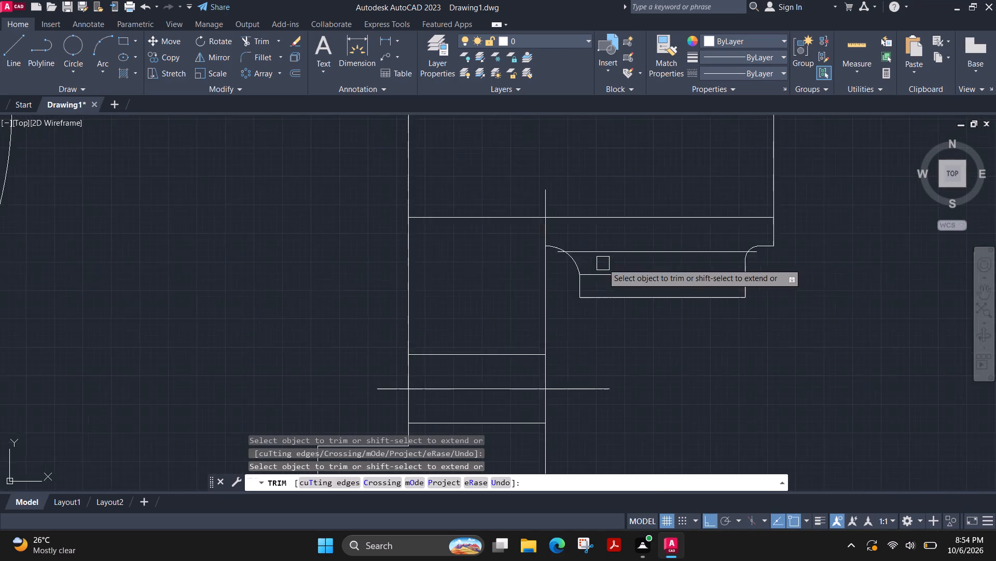
scroll(603, 263, up, 2)
click(479, 236)
scroll(729, 264, down, 1)
middle_drag(781, 276, 606, 274)
click(718, 246)
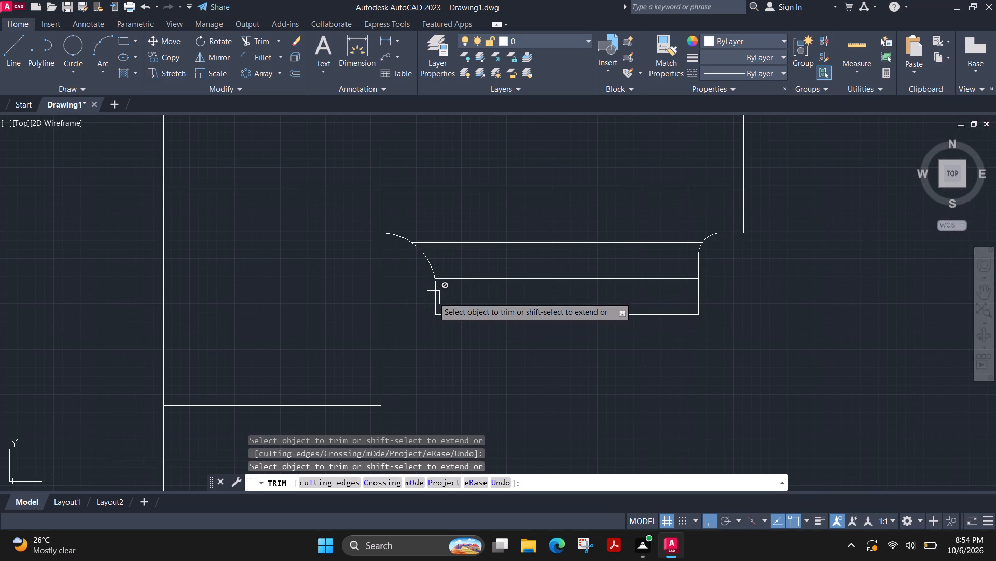
key(Escape)
click(427, 297)
key(Escape)
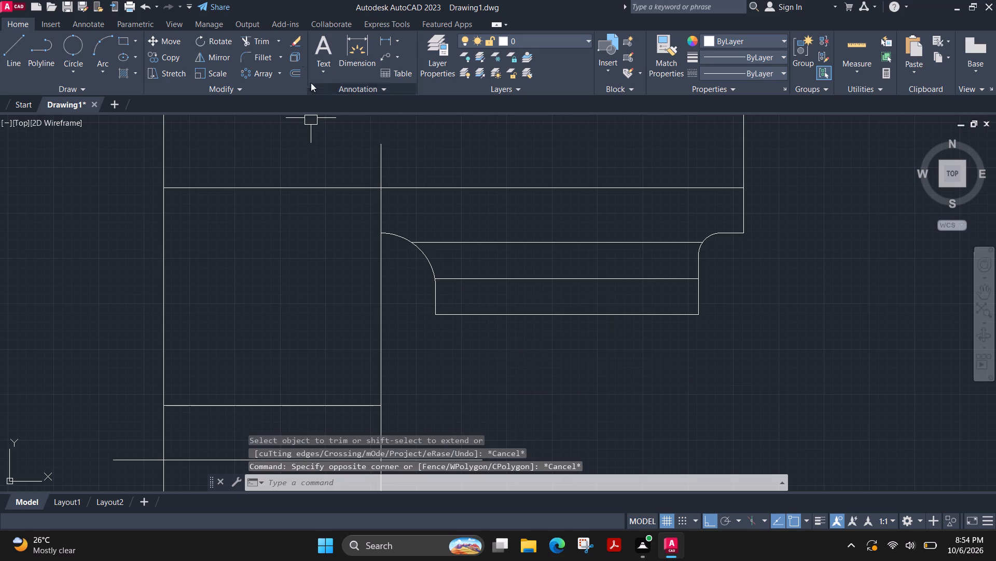
Trim away the lower hub step's outermost horizontal line and the short side edges beyond the next parallel line, including leftover fragments.
click(256, 42)
drag(407, 302, 496, 317)
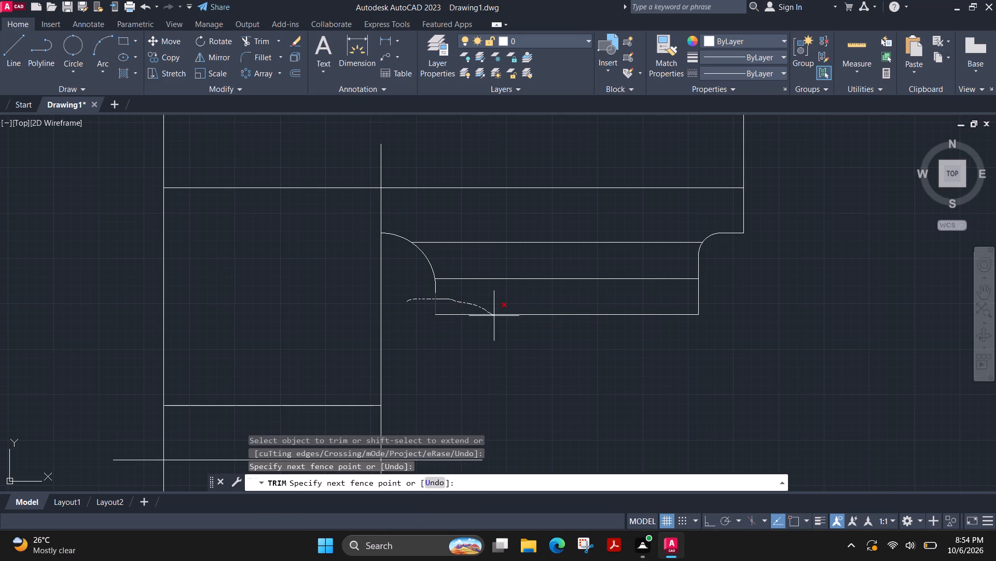
drag(496, 317, 579, 352)
drag(729, 302, 676, 300)
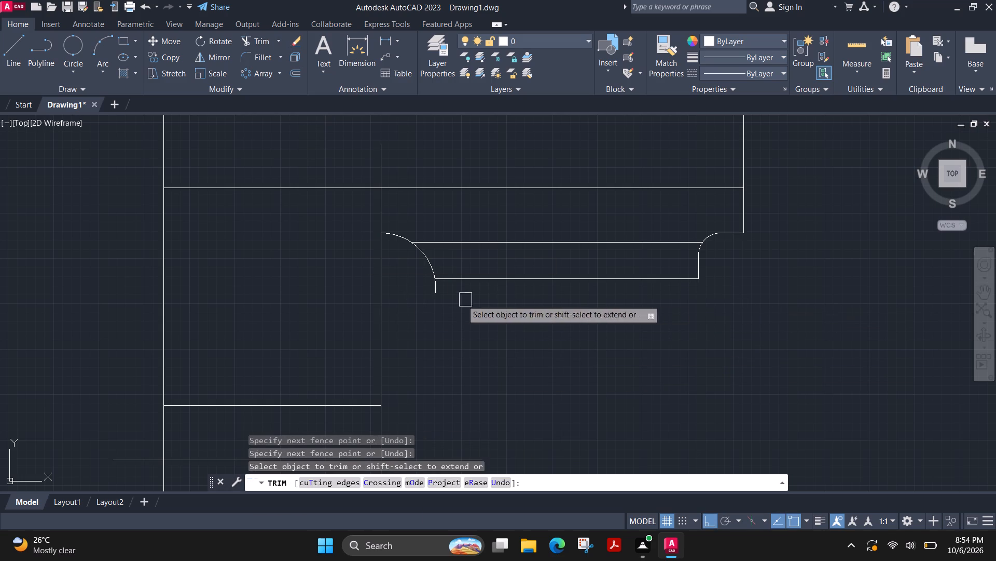
click(435, 291)
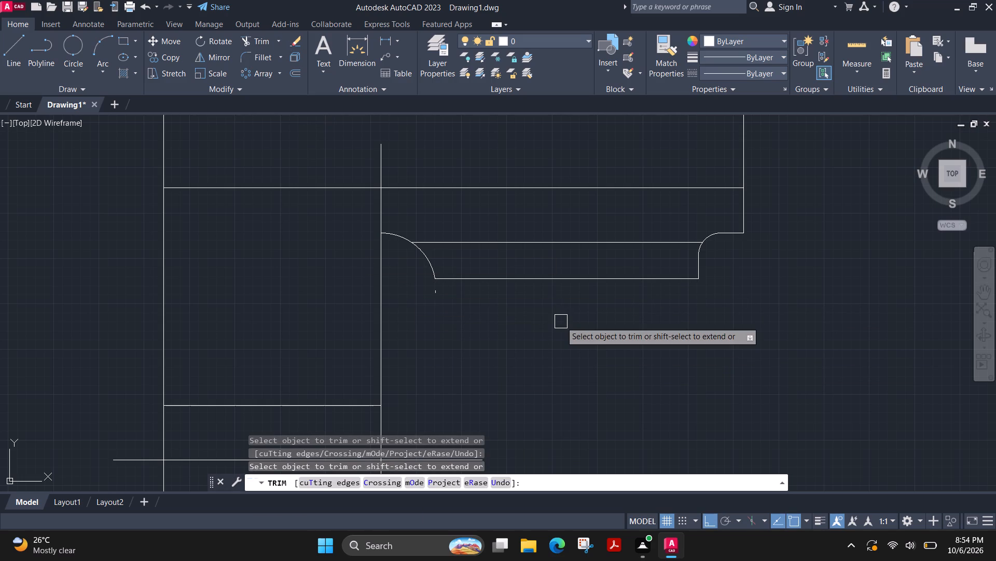
scroll(562, 142, up, 2)
scroll(501, 248, down, 2)
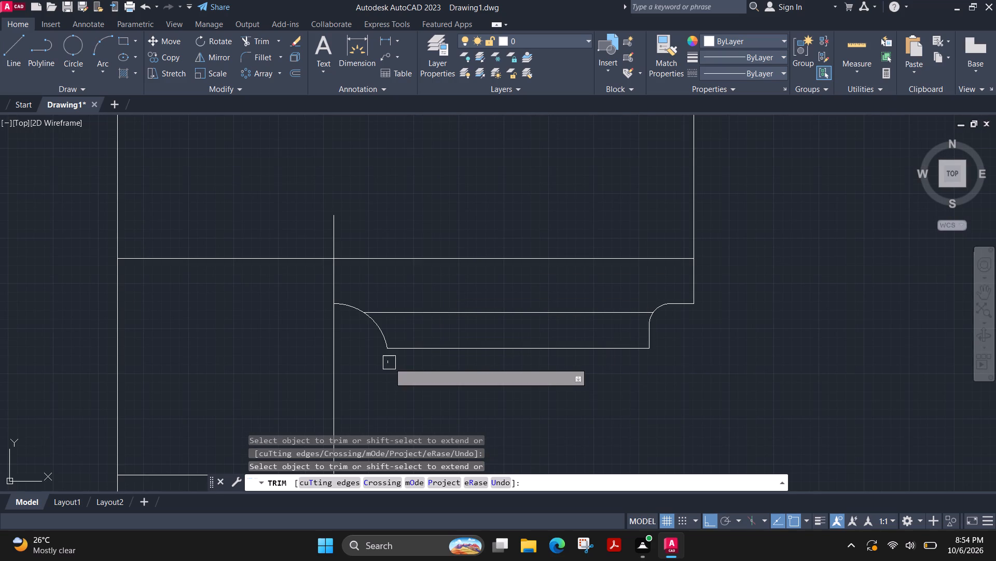
click(389, 363)
scroll(560, 195, up, 2)
scroll(559, 194, down, 7)
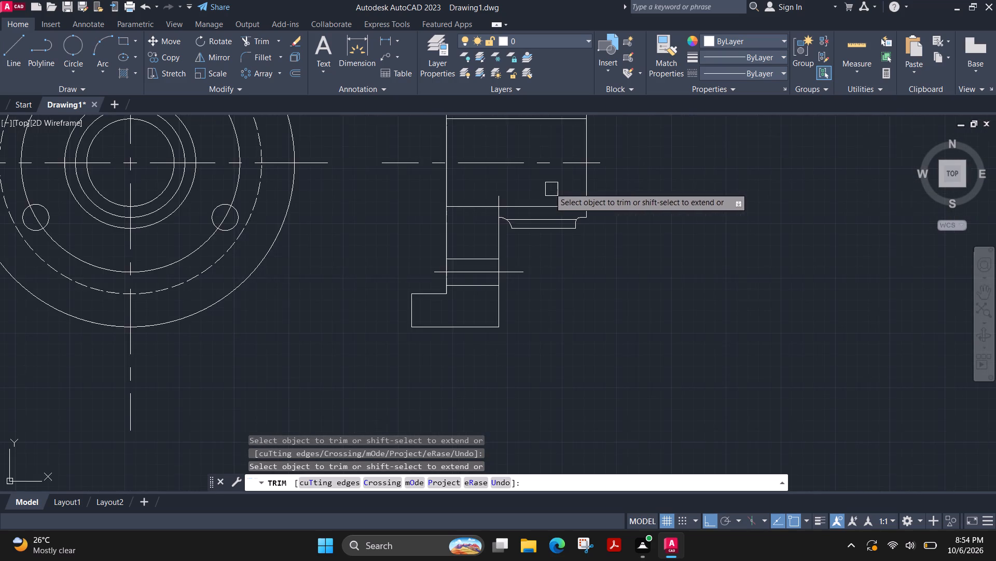
Trim away the upper hub step's outermost horizontal line and the short side edges beyond the next parallel line, including leftover fragments.
middle_drag(548, 187, 482, 420)
scroll(448, 337, up, 4)
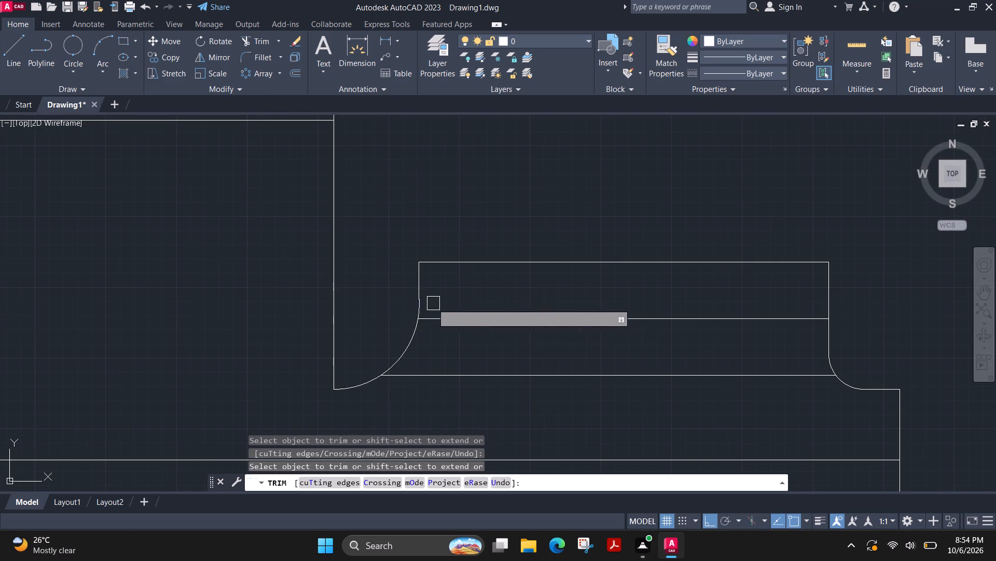
drag(393, 285, 787, 269)
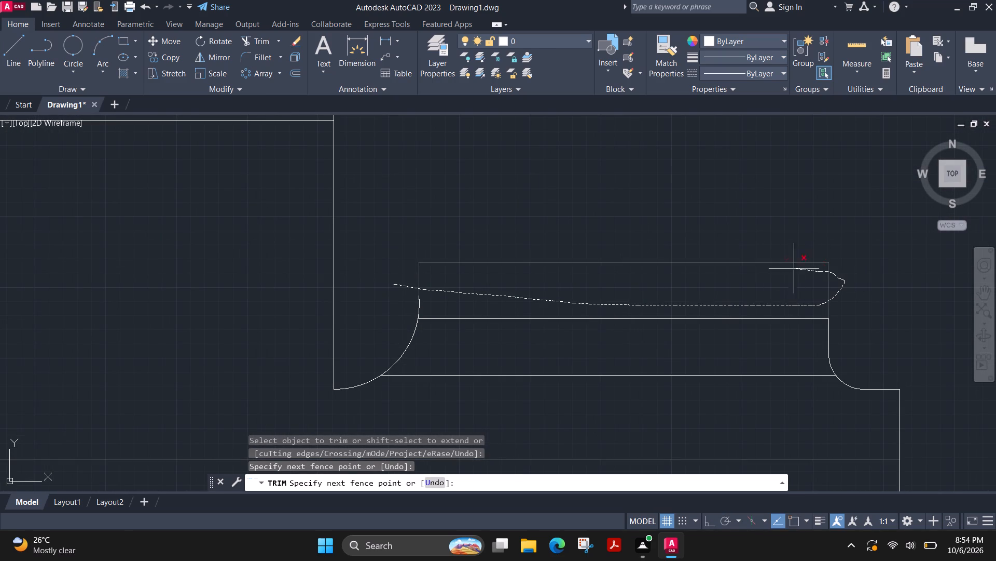
drag(787, 269, 723, 233)
drag(438, 302, 393, 305)
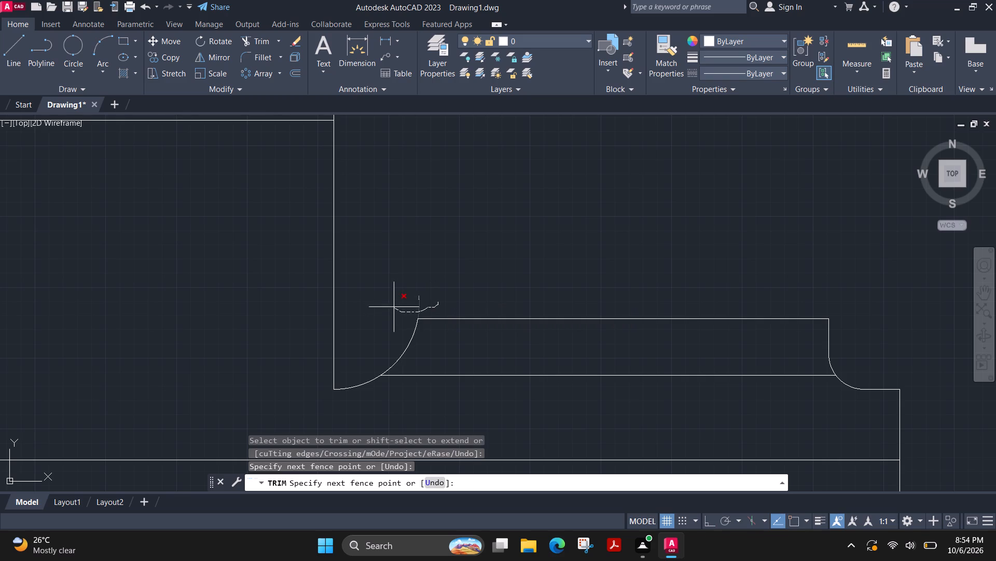
drag(393, 305, 393, 304)
click(410, 293)
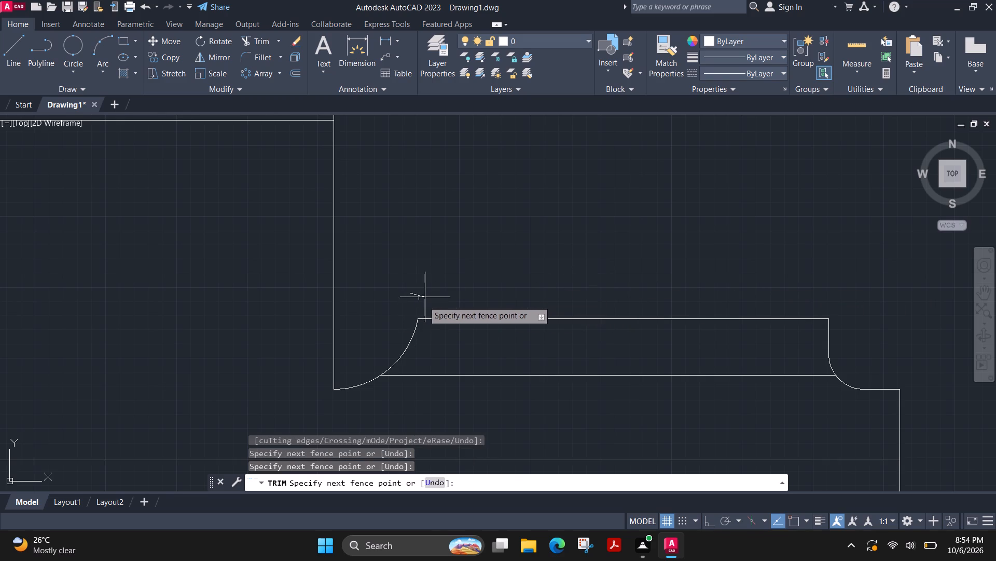
click(421, 305)
click(419, 301)
key(Escape)
scroll(591, 261, down, 2)
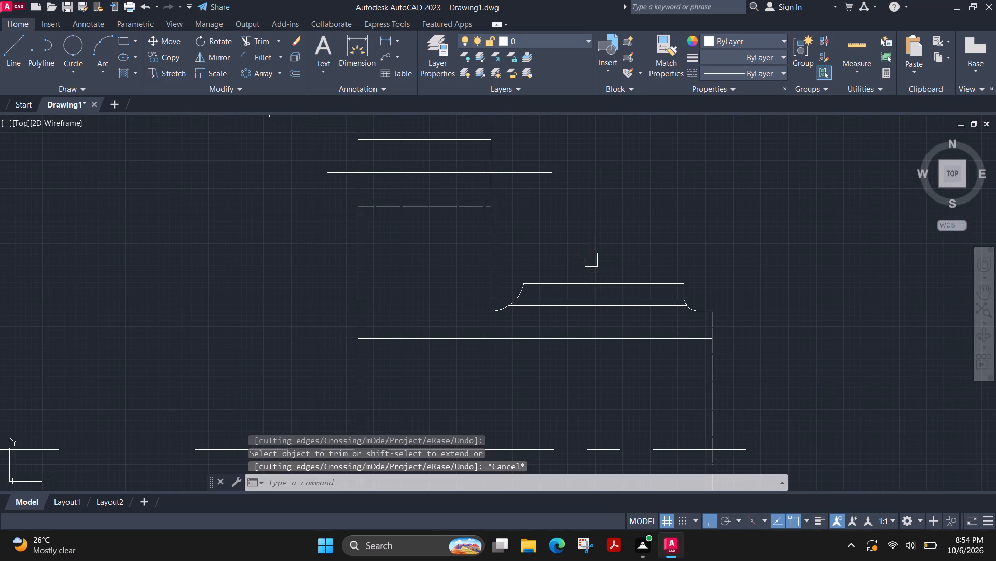
Trim the lower flange face's vertical line where it runs past the fillet start and across the bore line.
scroll(598, 265, down, 3)
scroll(609, 303, up, 2)
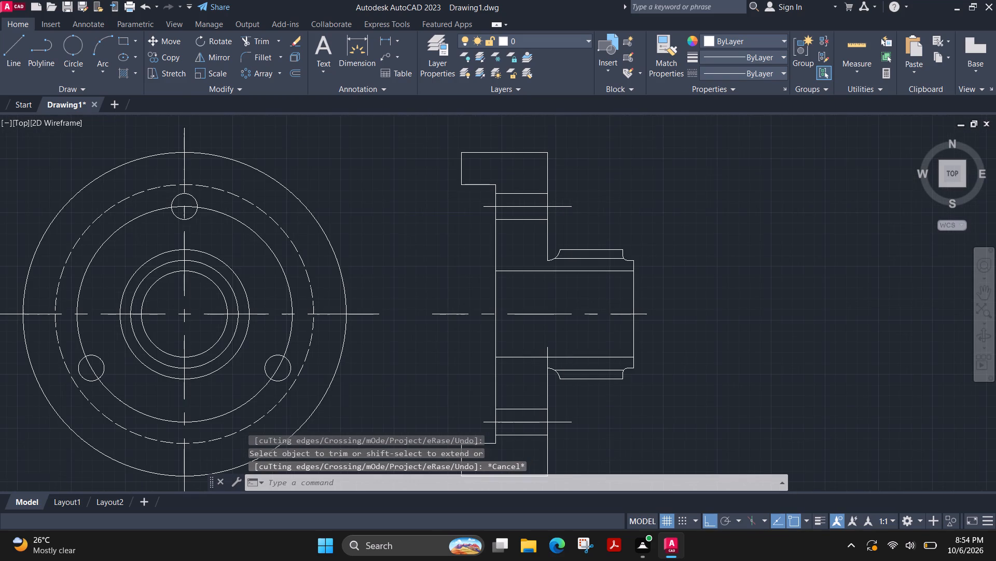
scroll(612, 300, down, 1)
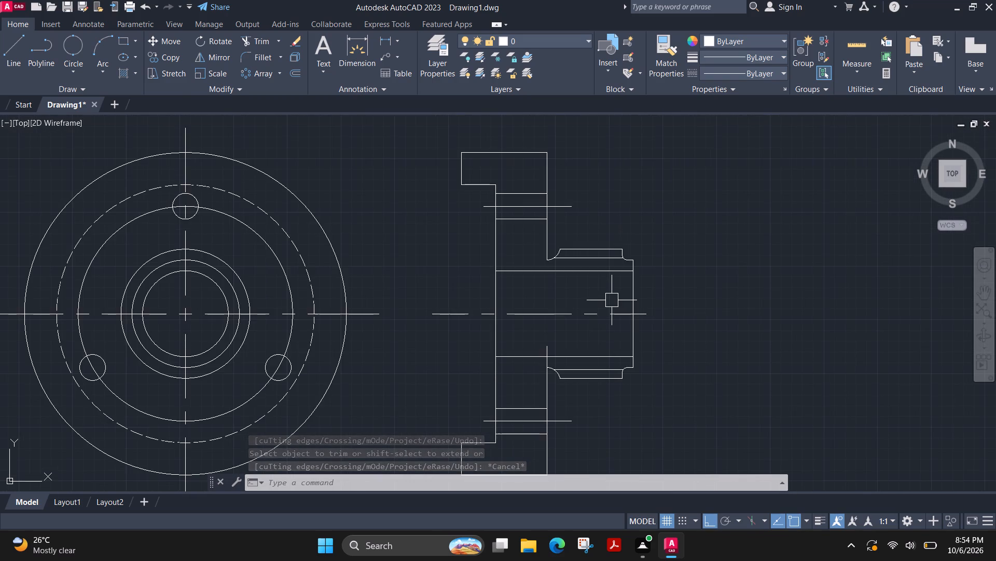
scroll(612, 300, down, 2)
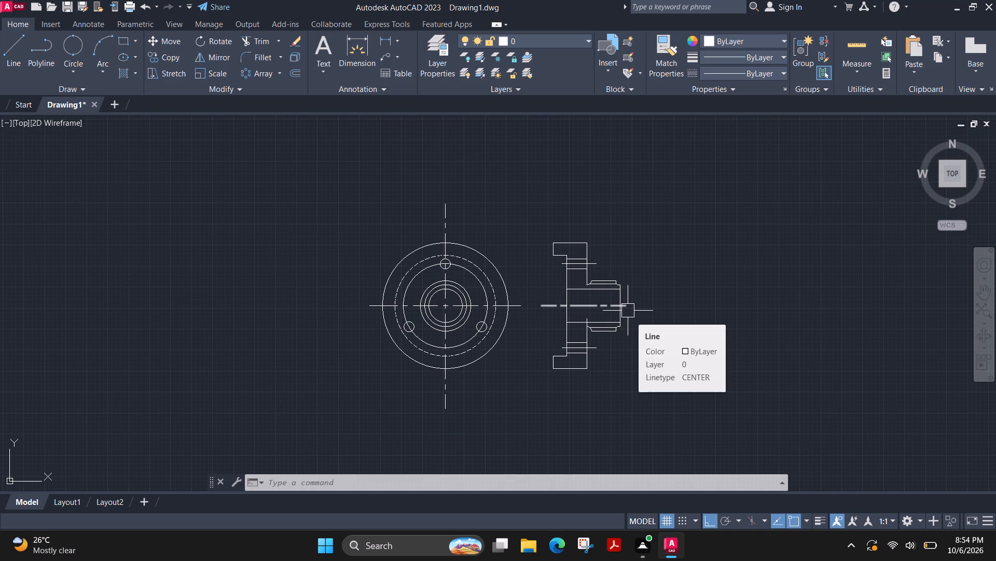
scroll(589, 334, up, 3)
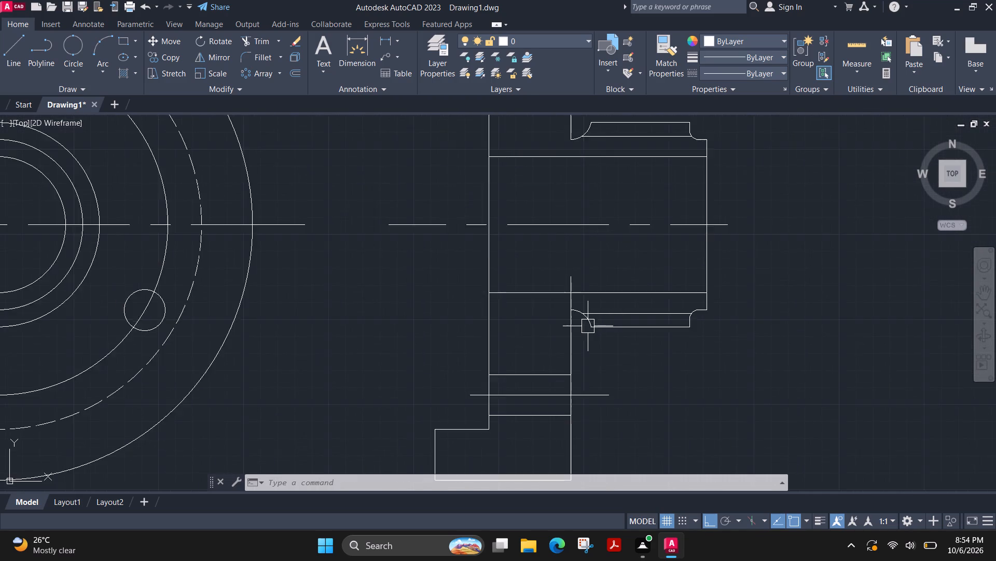
scroll(587, 324, up, 2)
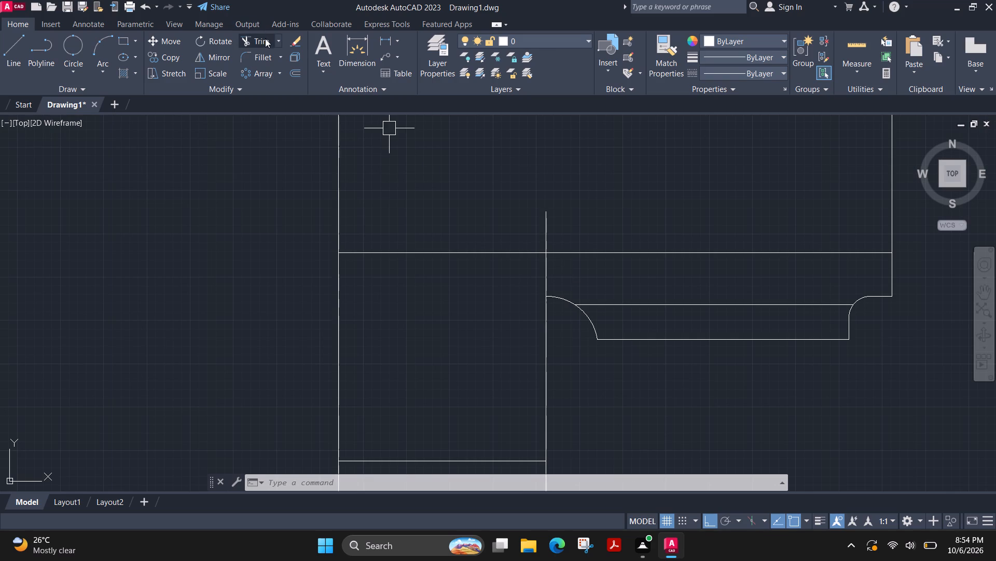
click(265, 38)
drag(577, 274, 476, 275)
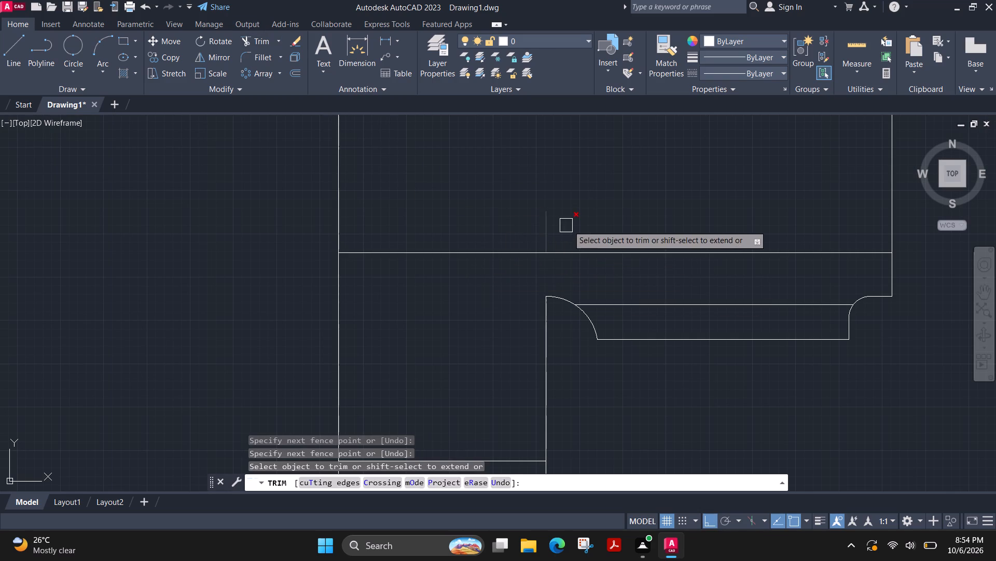
drag(574, 225, 511, 228)
scroll(590, 303, down, 1)
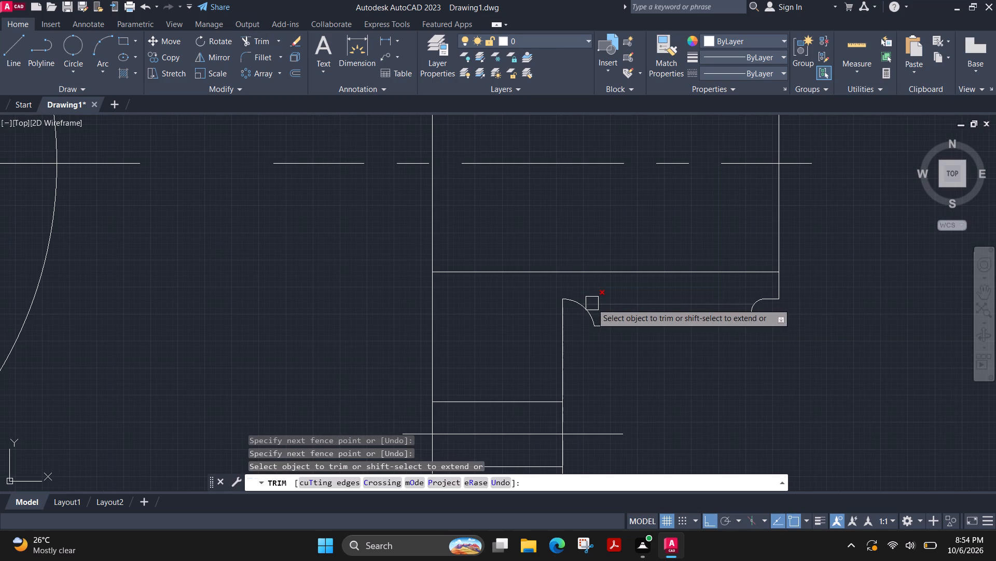
scroll(607, 326, down, 1)
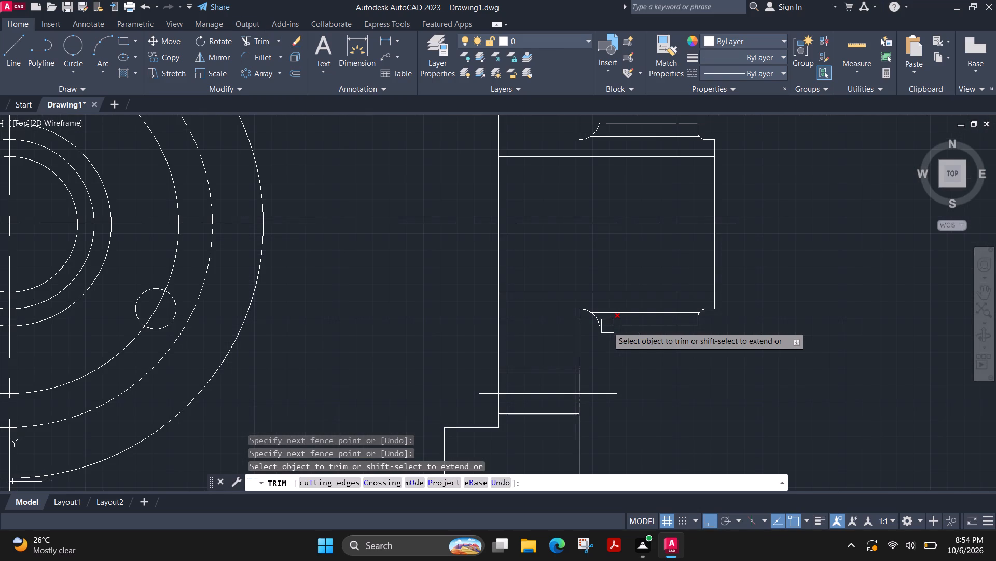
scroll(607, 326, down, 1)
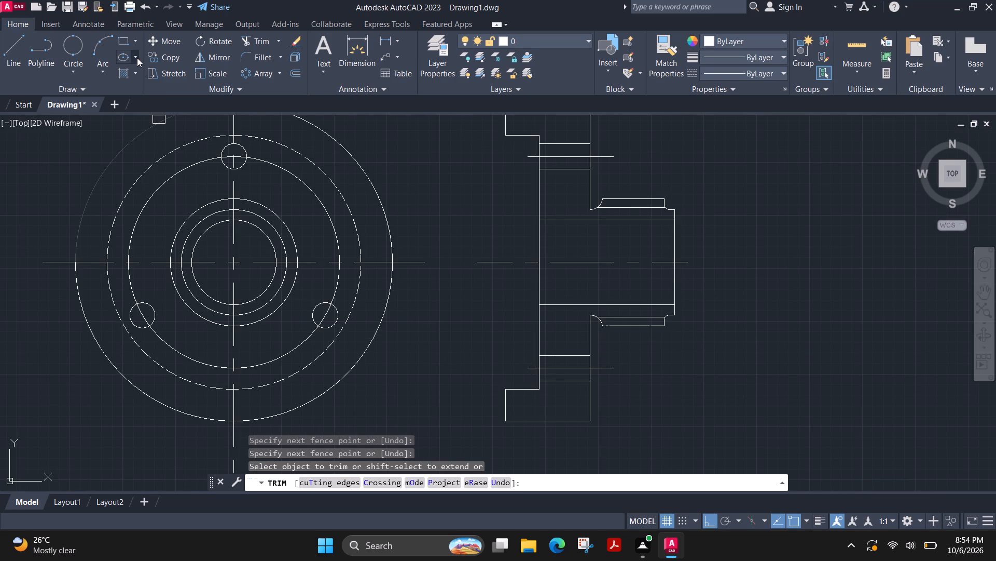
key(Escape)
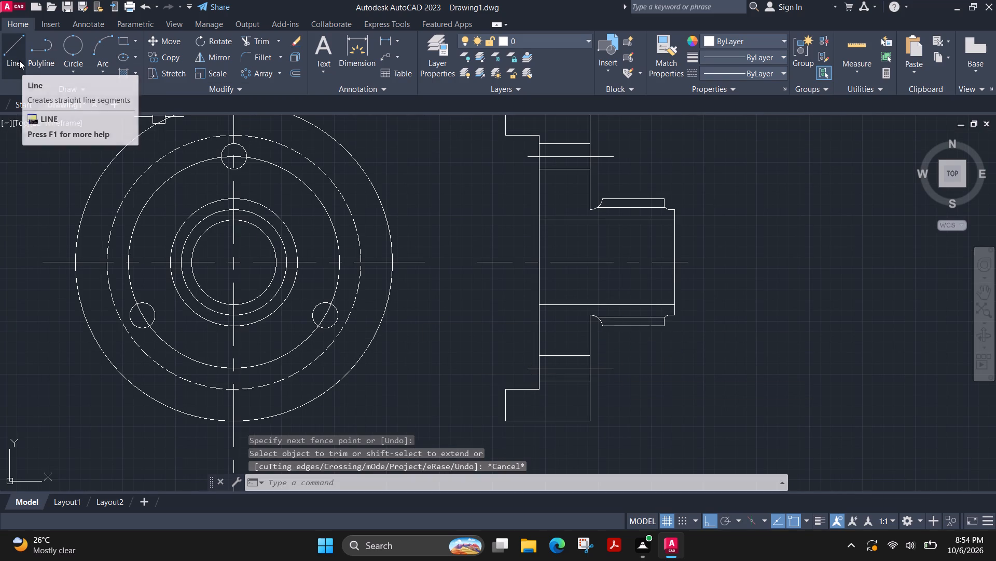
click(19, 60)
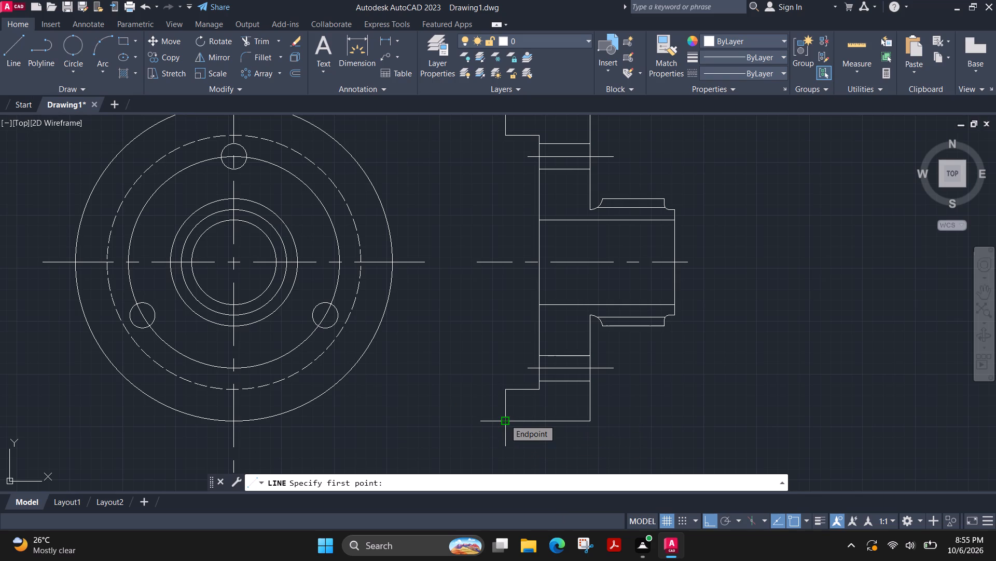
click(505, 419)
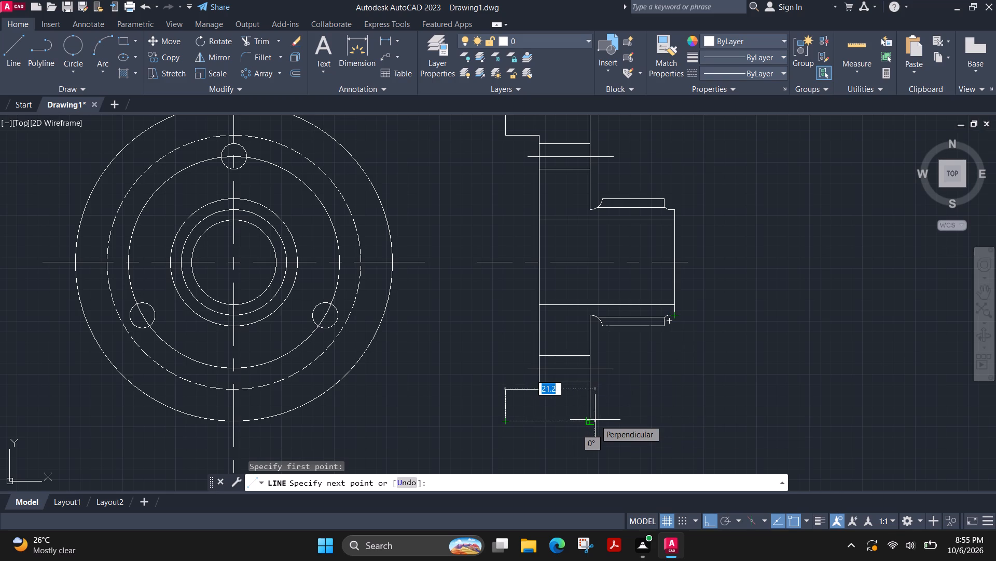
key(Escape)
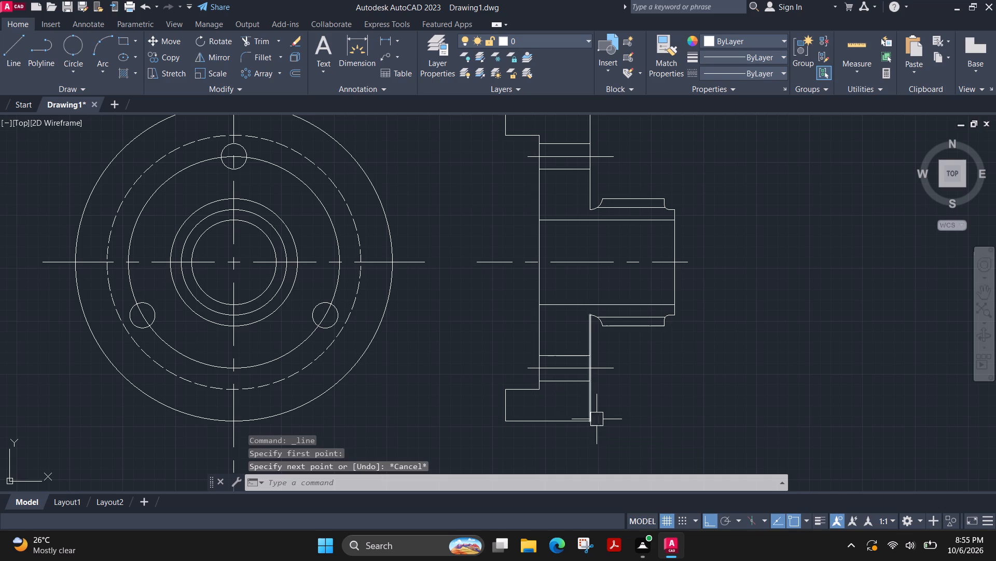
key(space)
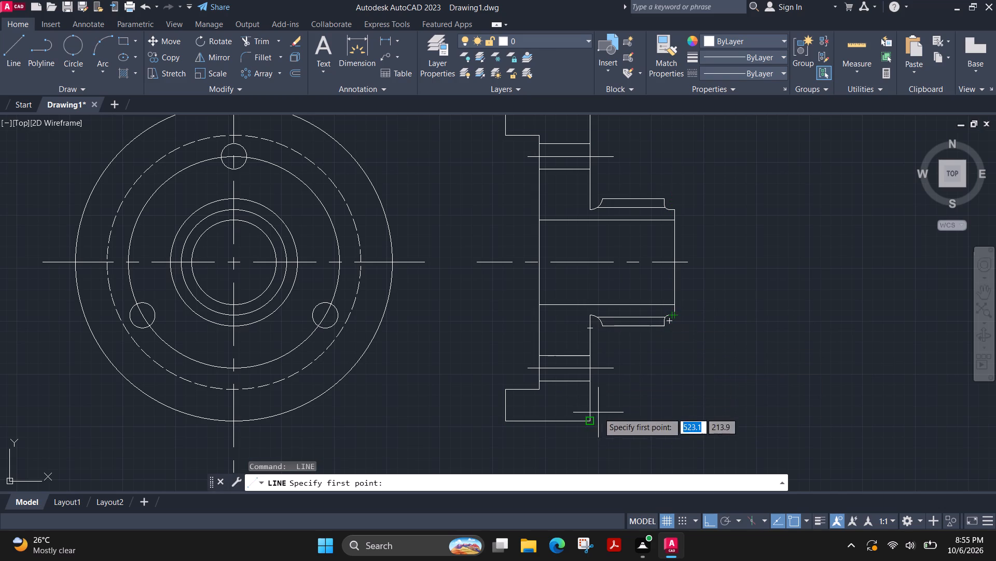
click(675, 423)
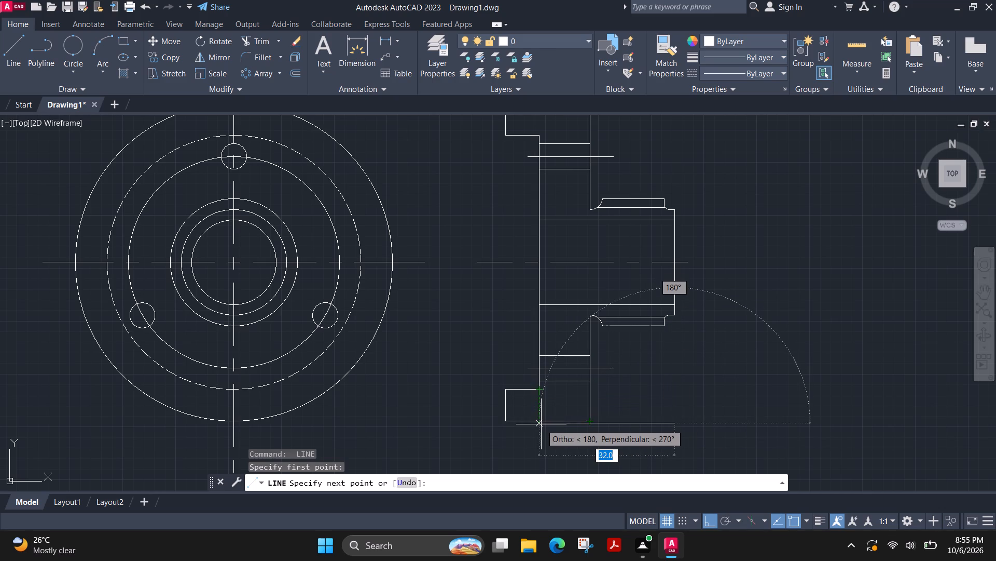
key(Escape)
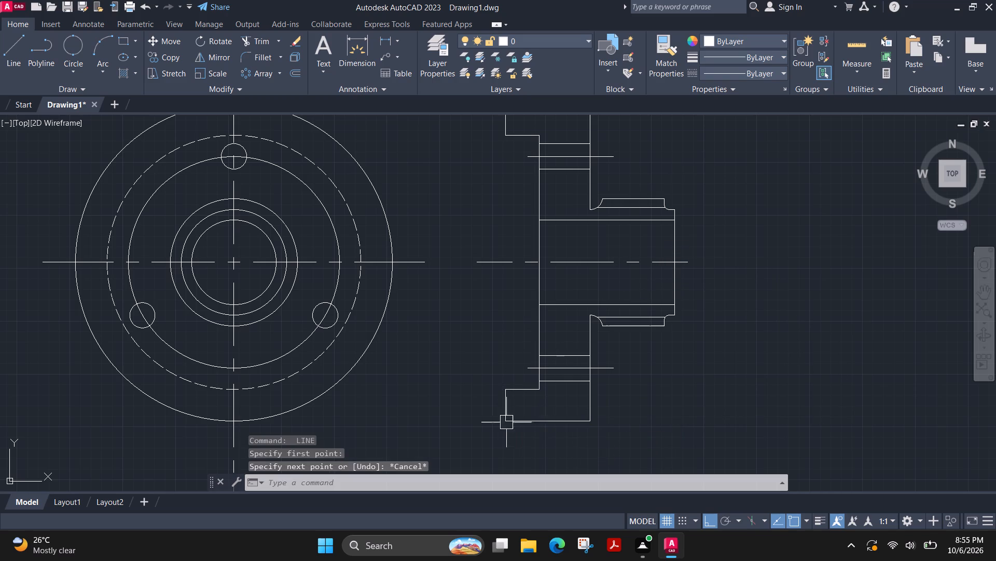
Start a Hatch and pick the six solid regions of the side view: upper and lower flange ends, flange-to-hub sections and hub steps.
scroll(717, 349, down, 1)
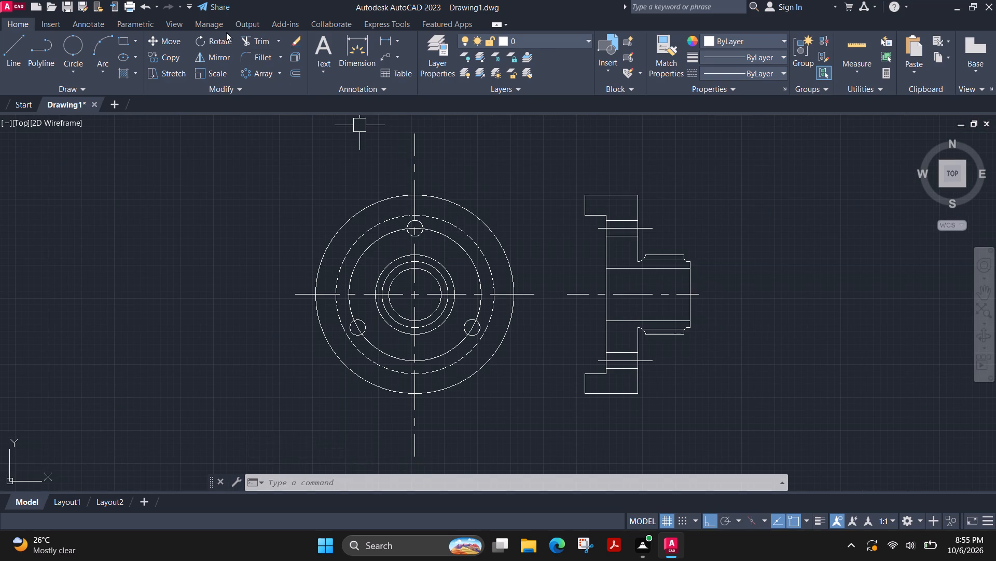
click(130, 78)
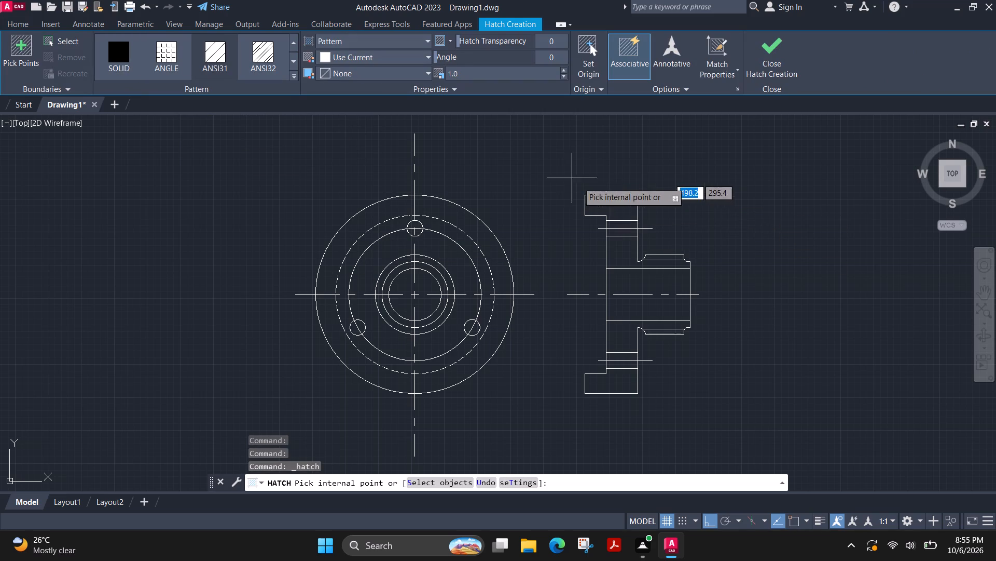
click(623, 210)
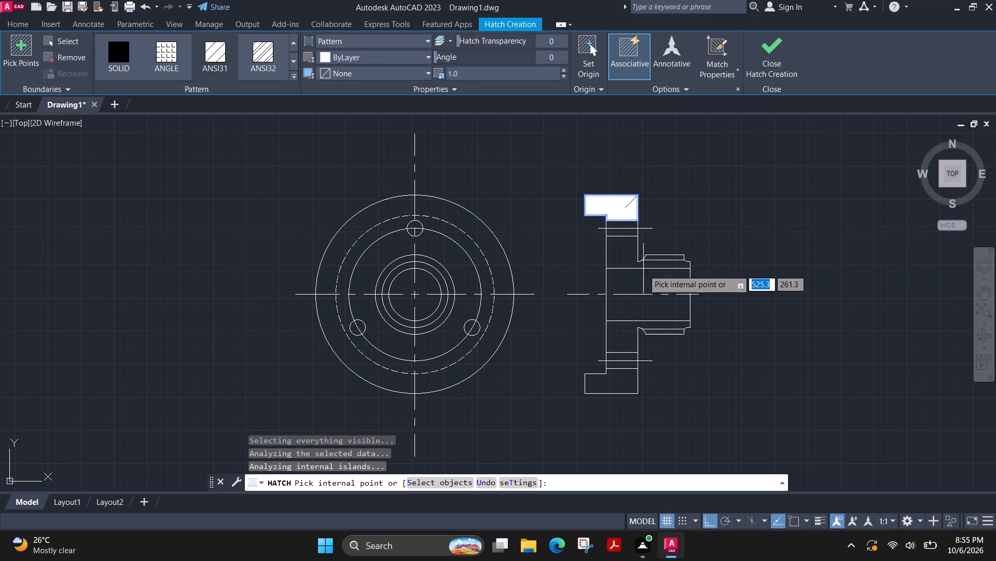
click(620, 253)
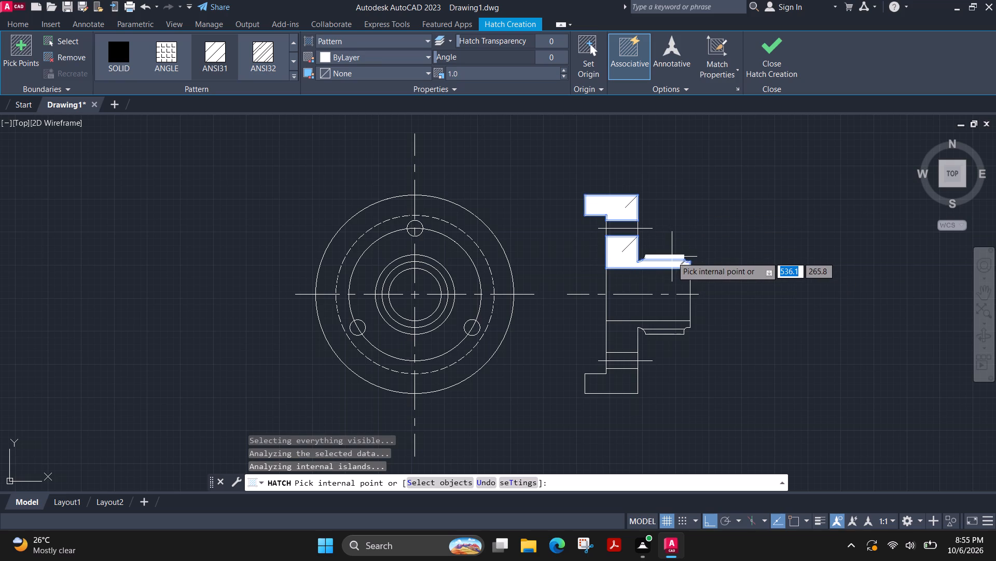
click(672, 257)
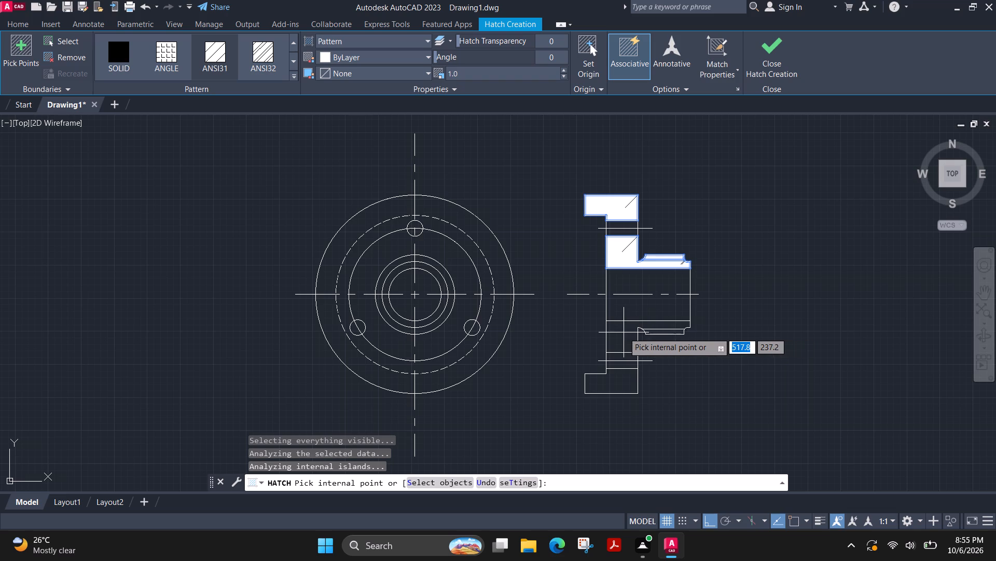
click(619, 332)
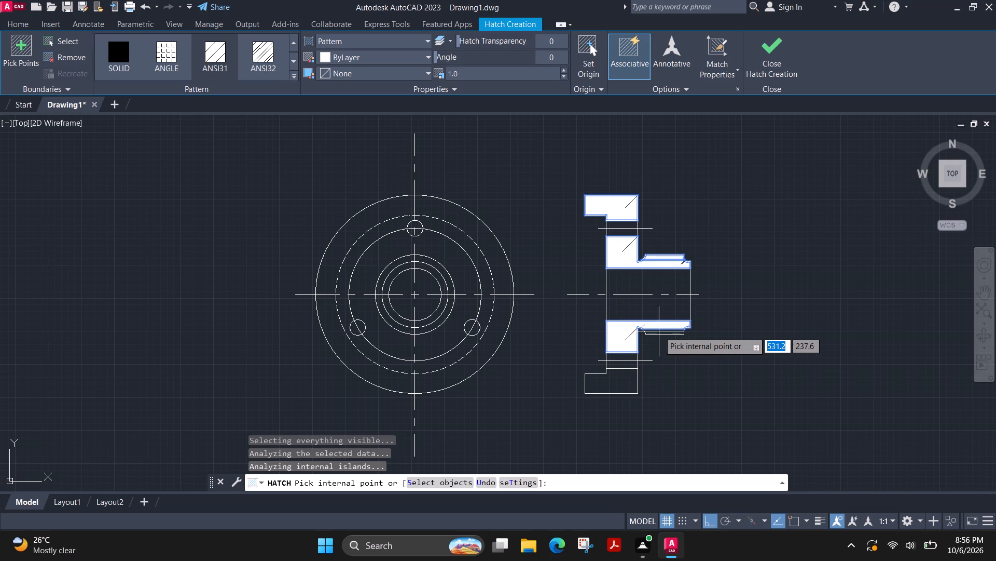
click(665, 331)
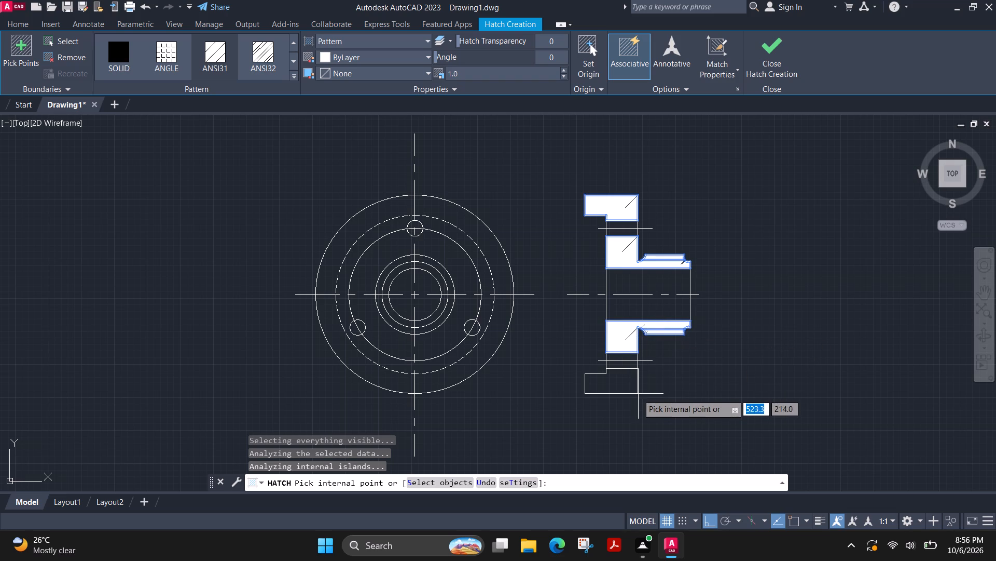
click(618, 385)
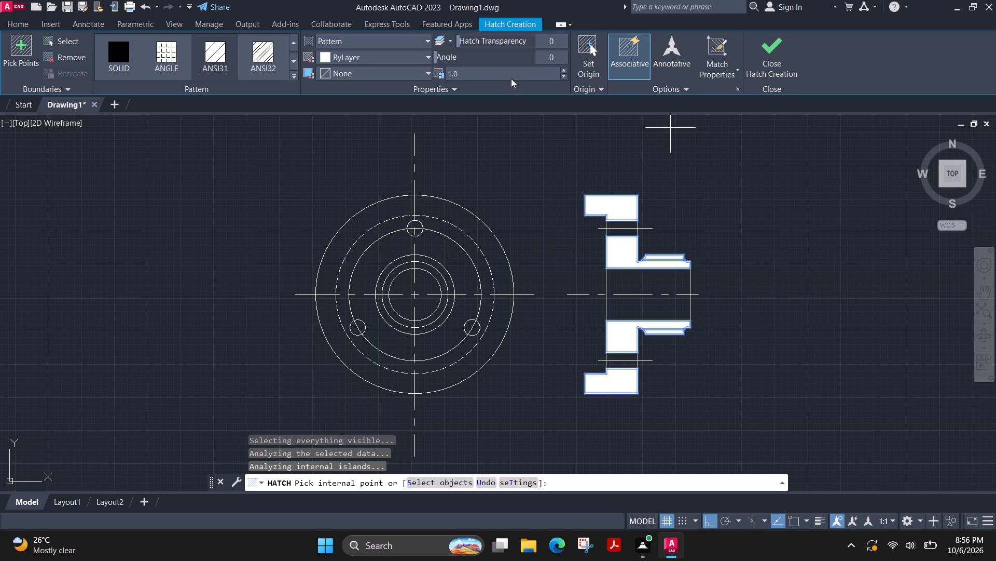
Set the hatch pattern scale to 0.2 and finish creating the section hatch.
triple_click(563, 76)
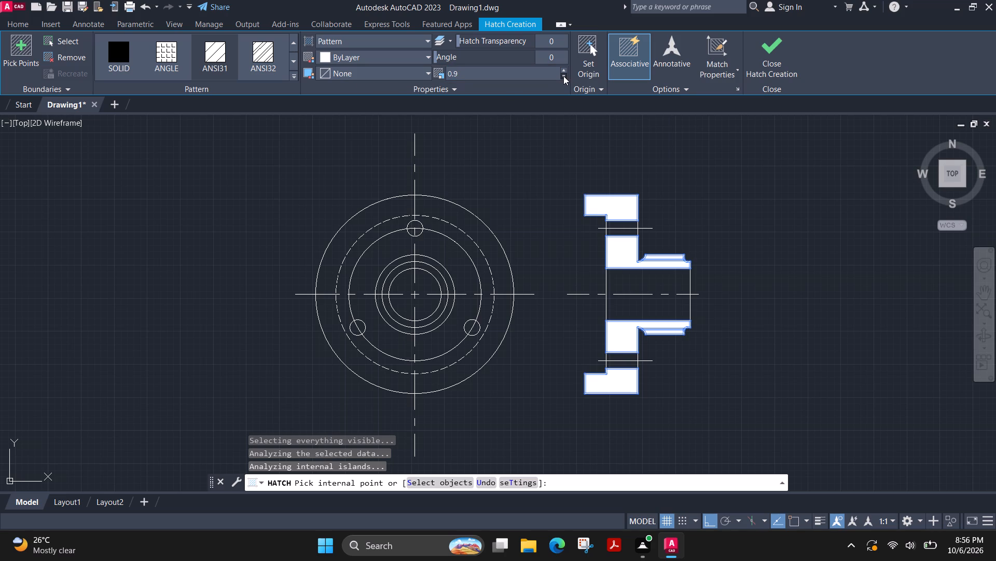
triple_click(563, 76)
double_click(563, 76)
click(564, 78)
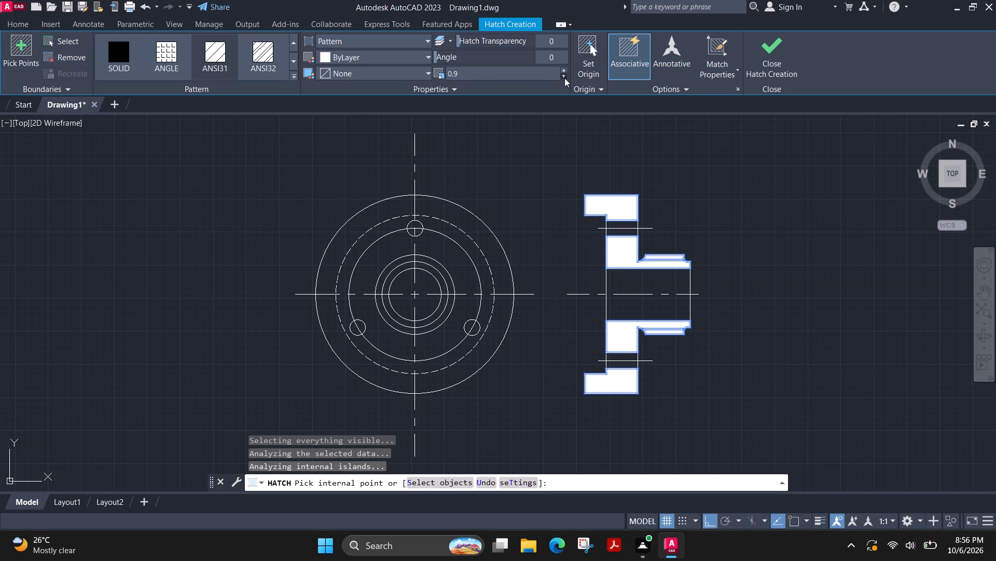
double_click(500, 74)
text(0.)
key(2)
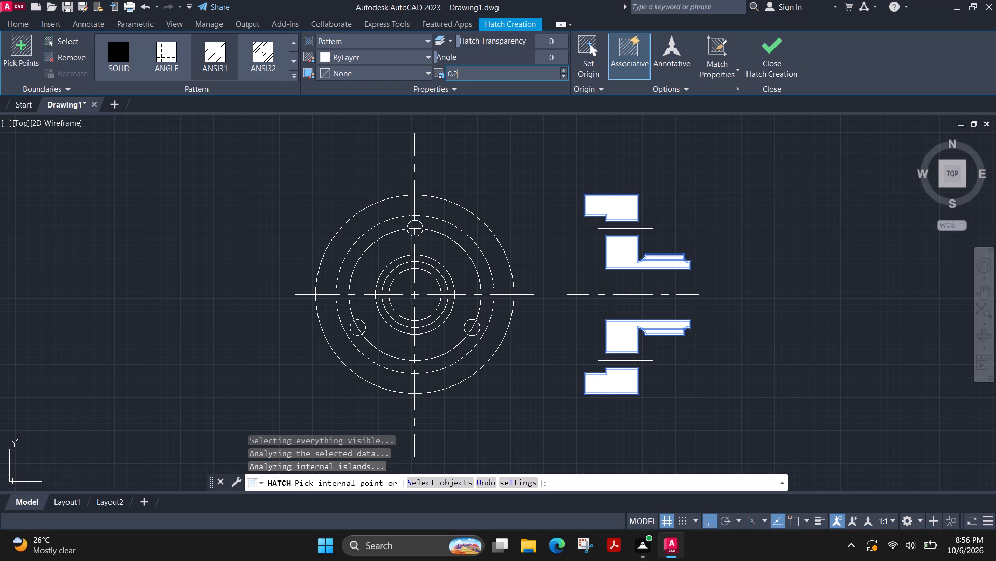
key(Return)
scroll(619, 213, up, 4)
scroll(619, 216, down, 3)
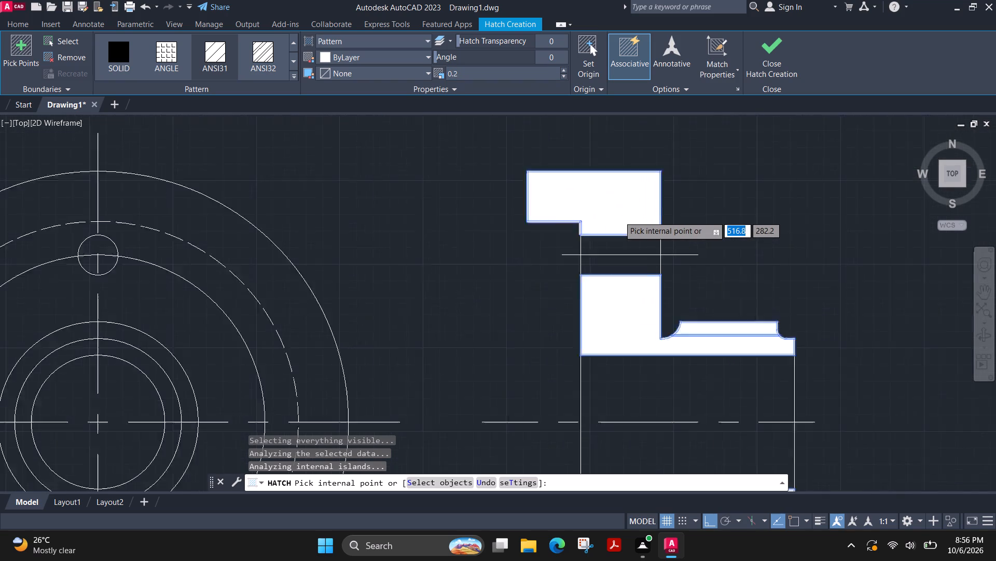
click(768, 62)
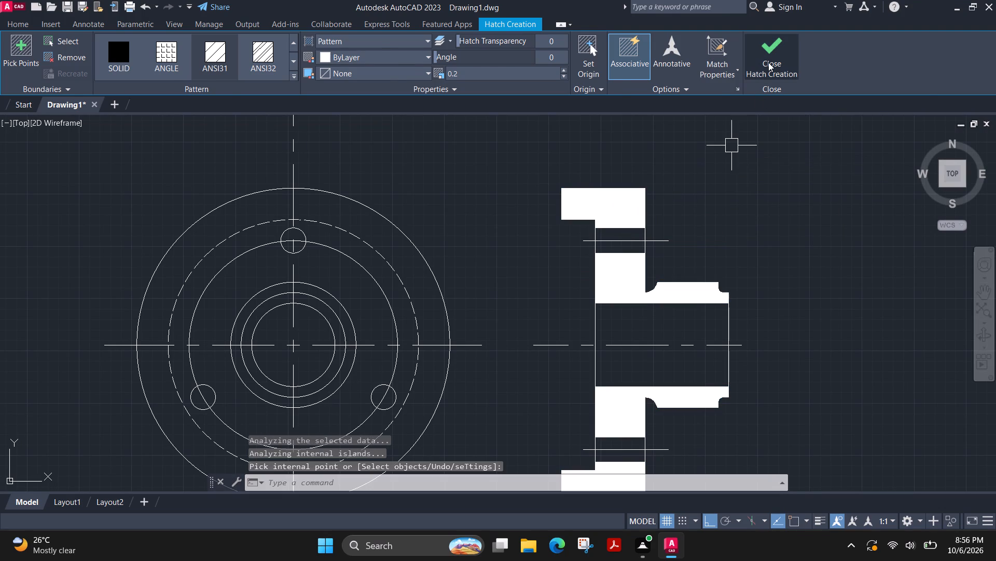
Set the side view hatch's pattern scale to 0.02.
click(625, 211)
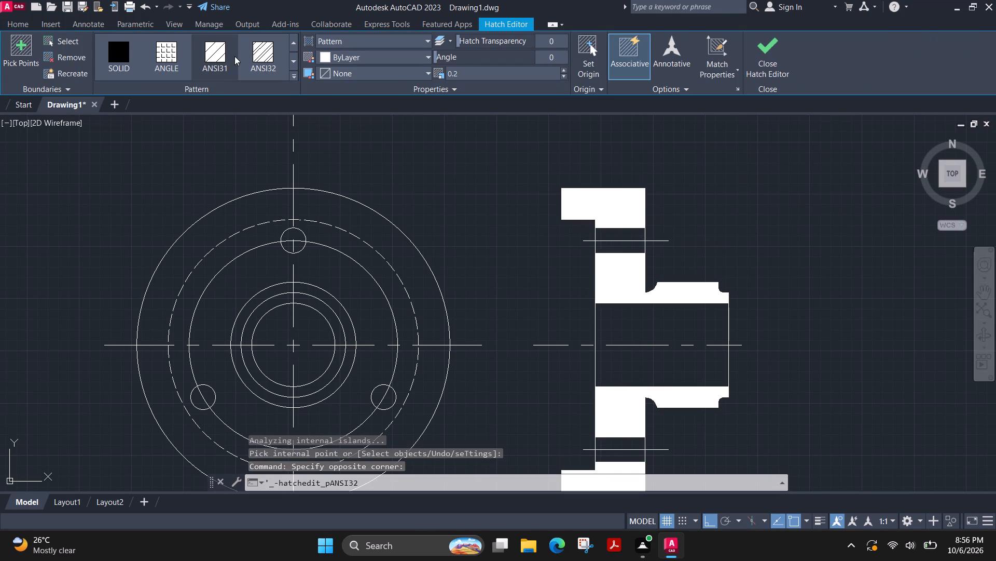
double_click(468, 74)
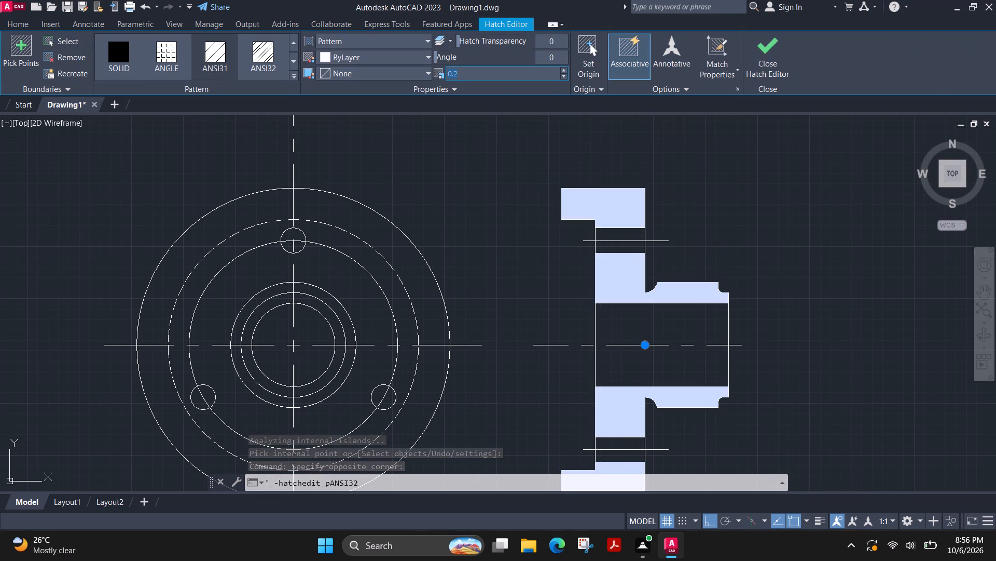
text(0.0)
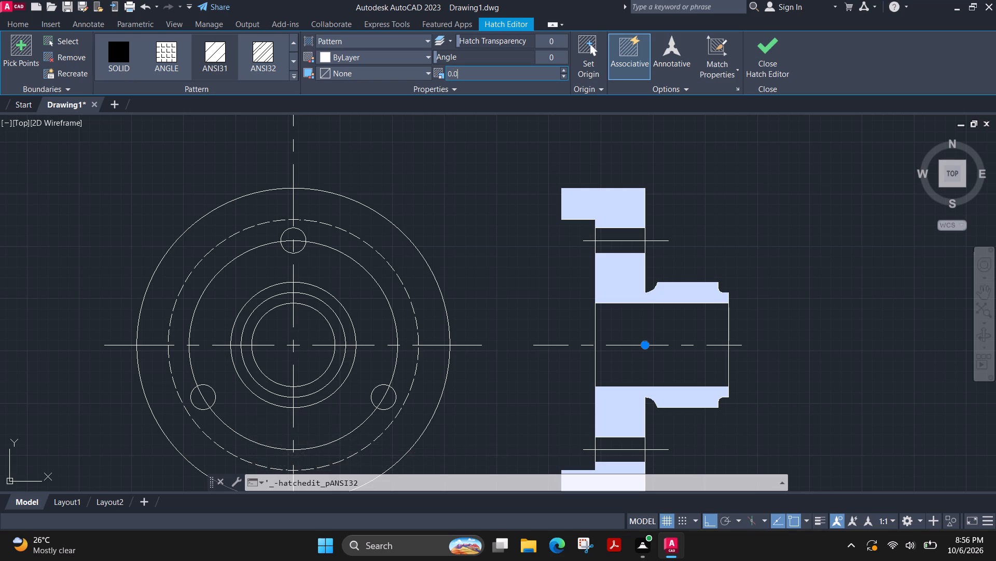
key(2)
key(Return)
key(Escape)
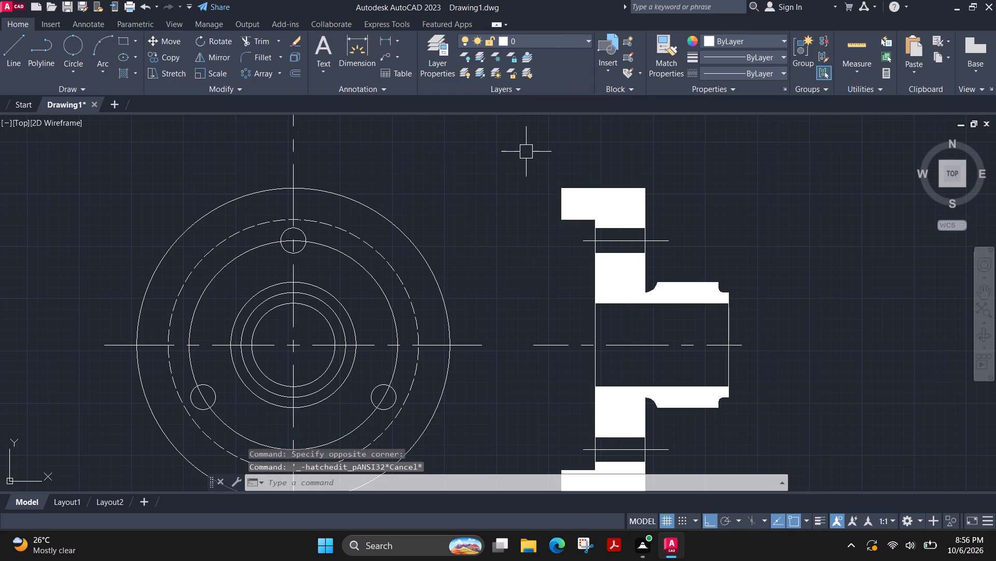
Set the linetype scale of the side view hatch to 0.01 in its properties.
click(616, 209)
right_click(616, 209)
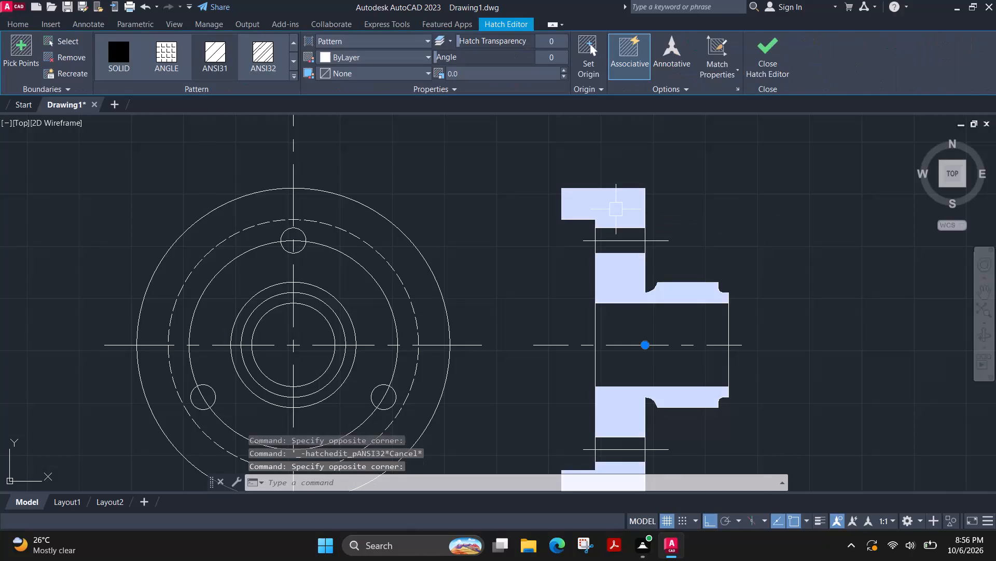
click(660, 507)
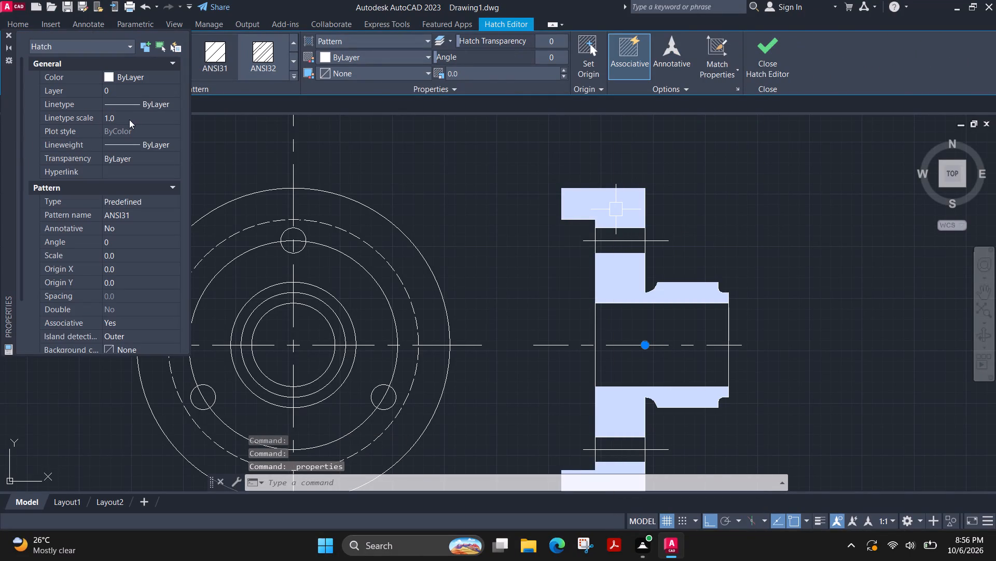
click(132, 119)
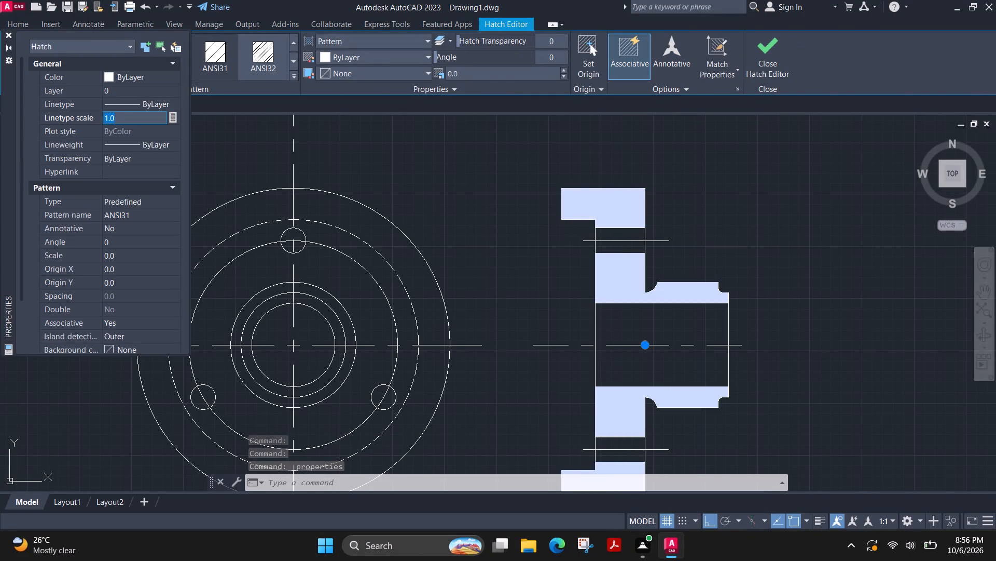
text(0.01)
key(Return)
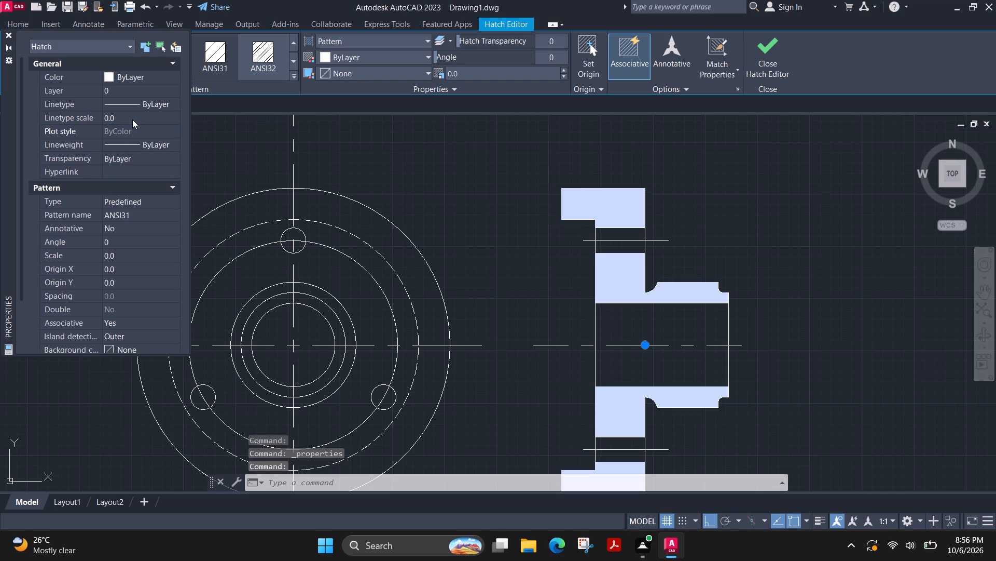
click(132, 119)
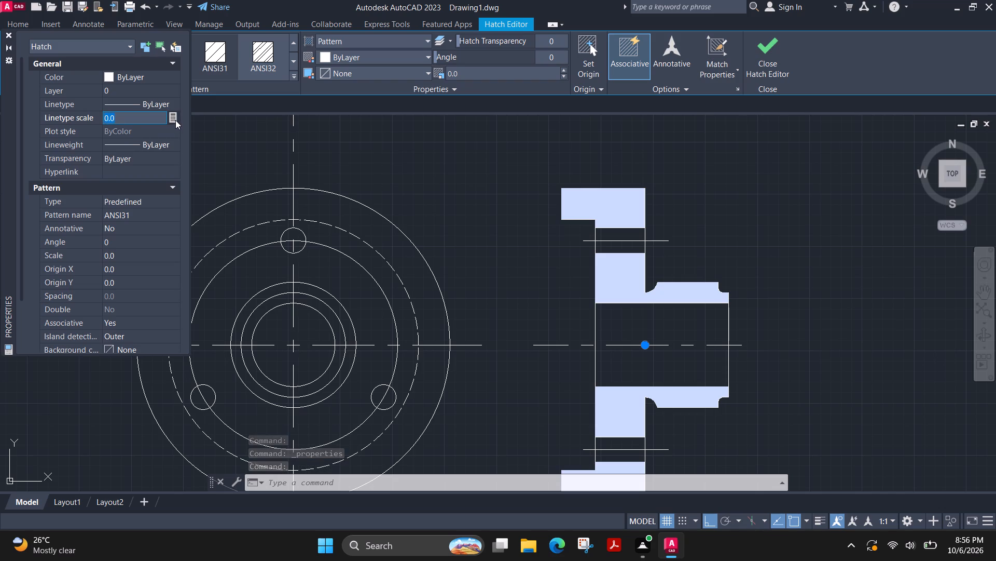
key(Escape)
key(Escape)
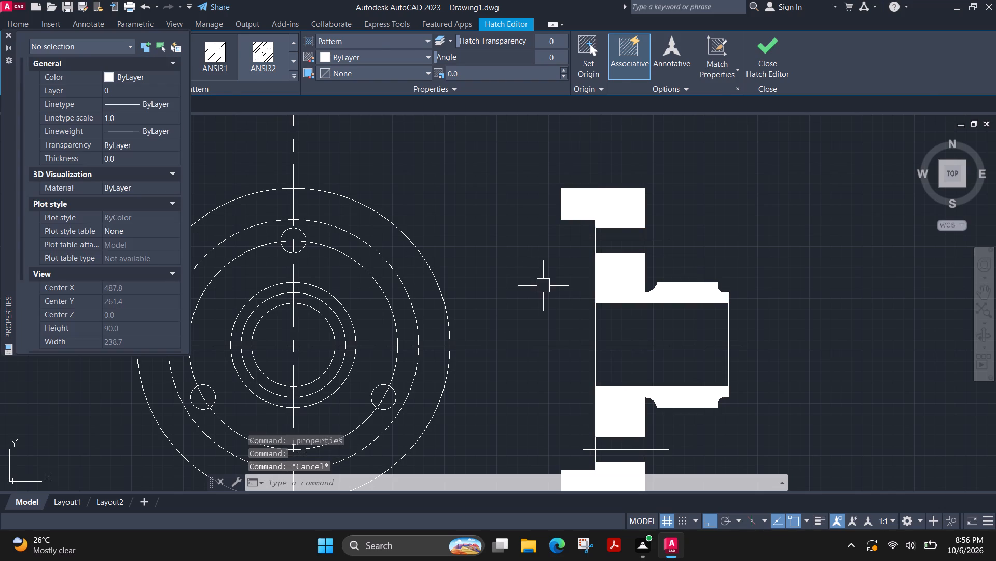
Close the hatch's properties and set the side view hatch's pattern scale to 0.009.
click(626, 208)
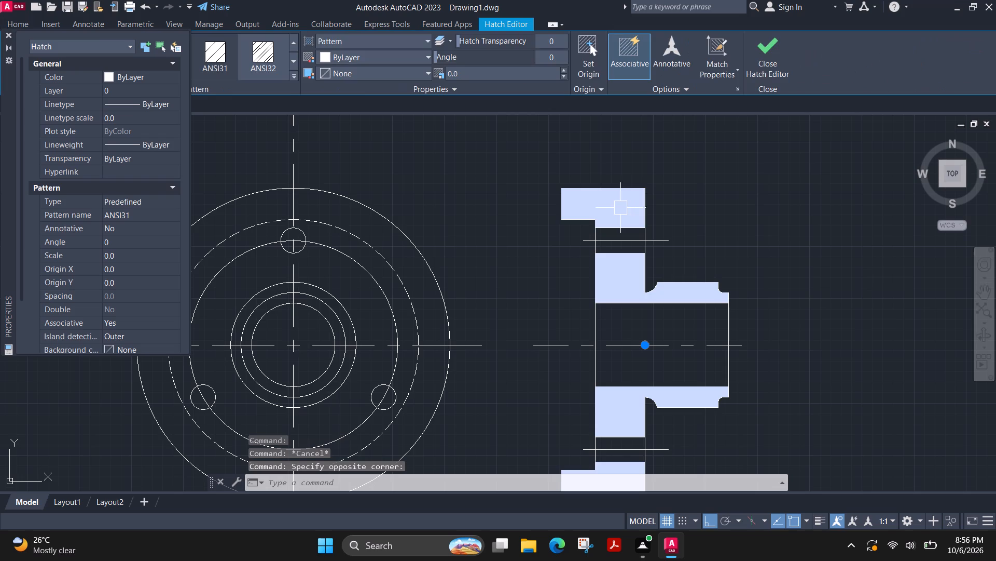
click(8, 32)
double_click(564, 78)
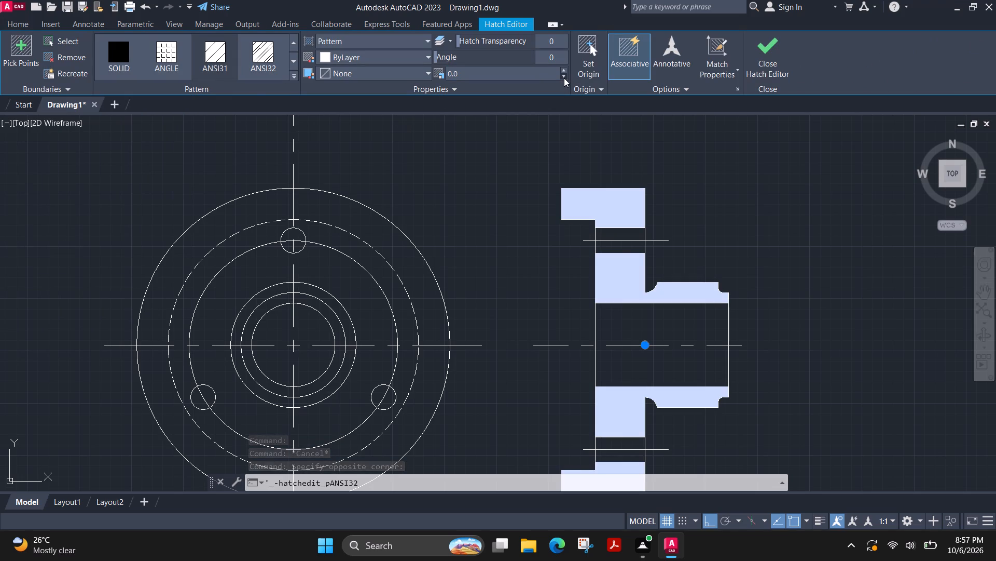
click(427, 72)
click(427, 72)
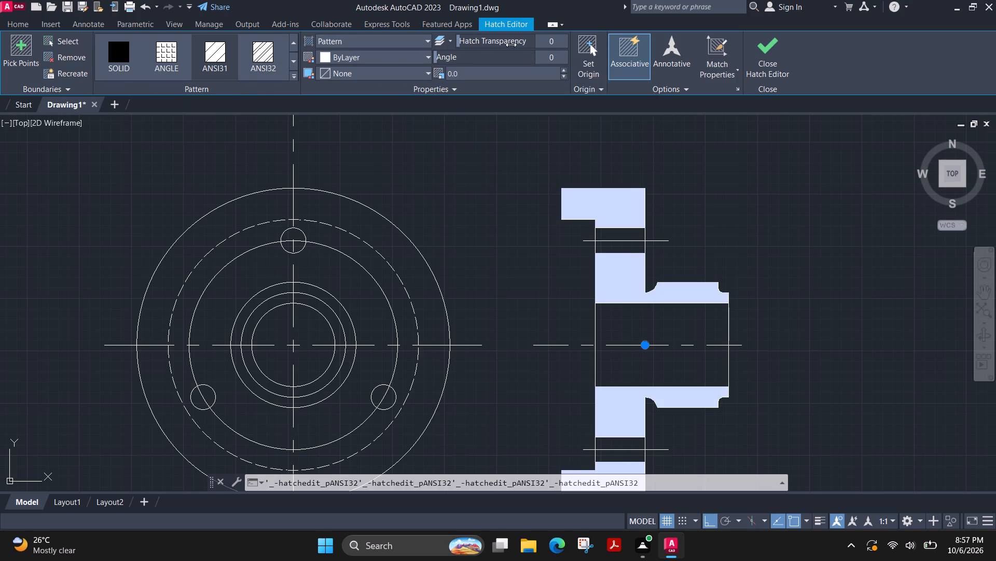
double_click(488, 77)
text(0.00)
key(9)
key(Return)
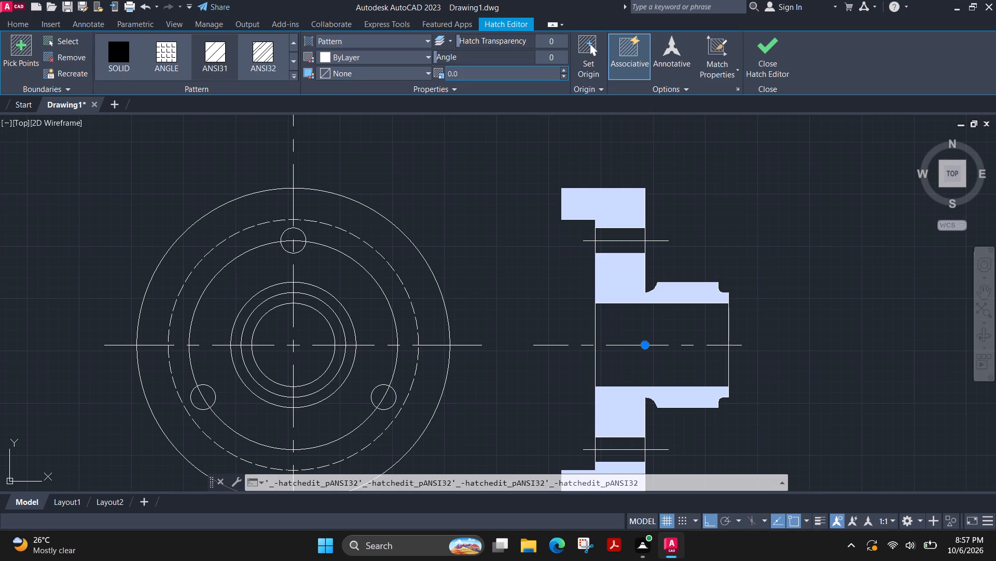
Set the drawing units' length precision to two decimal places (0.00).
key(Escape)
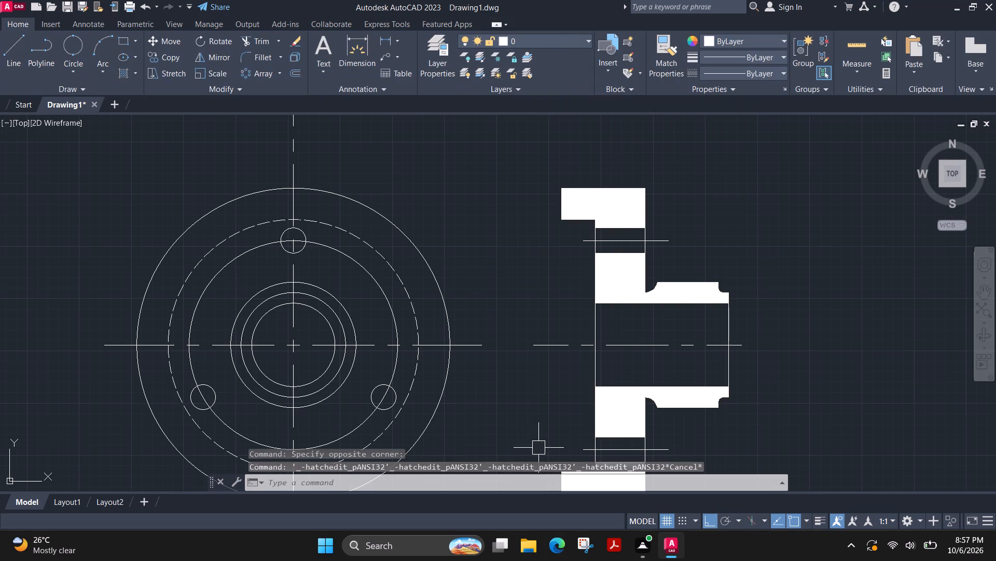
text(uni)
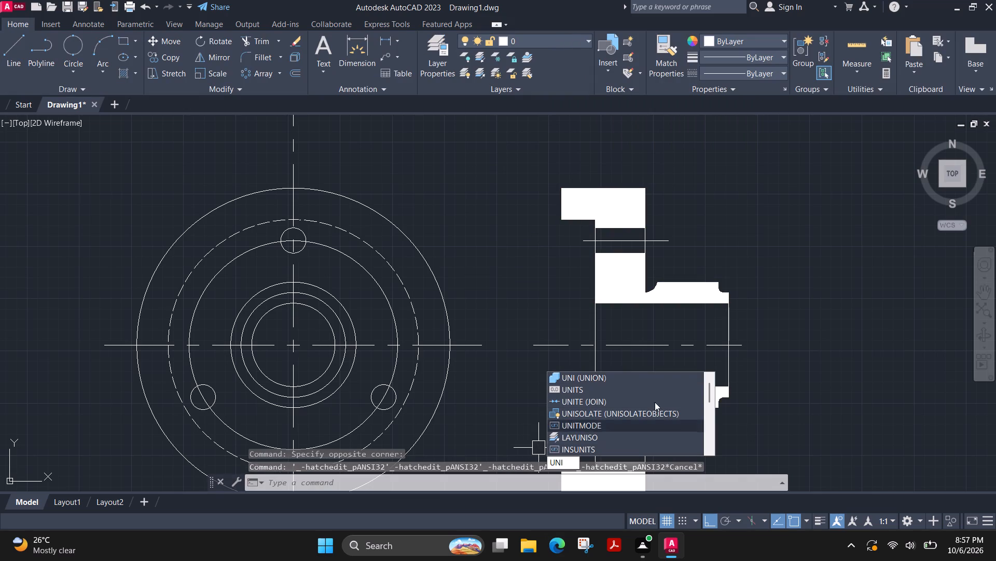
click(612, 384)
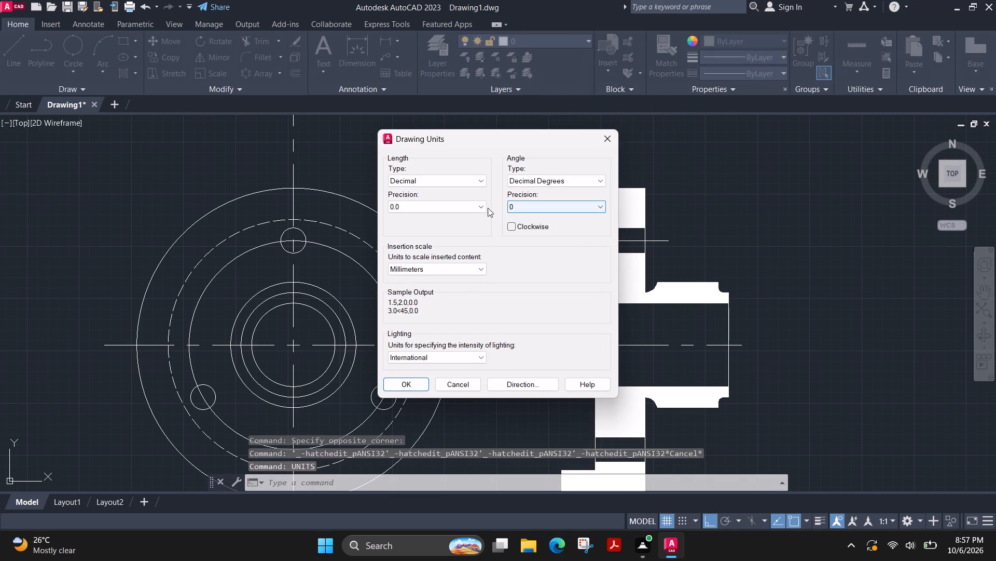
click(483, 207)
click(430, 234)
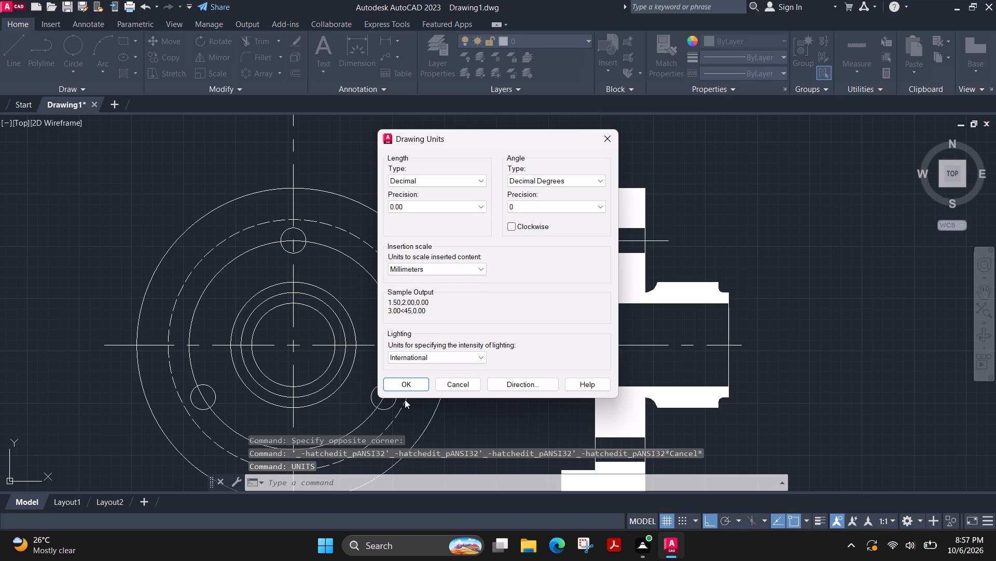
click(414, 383)
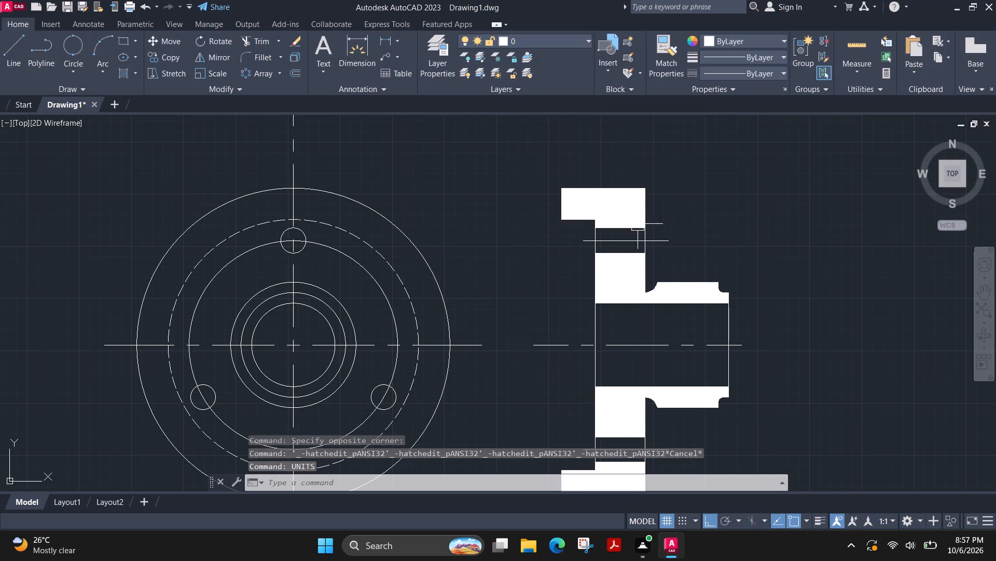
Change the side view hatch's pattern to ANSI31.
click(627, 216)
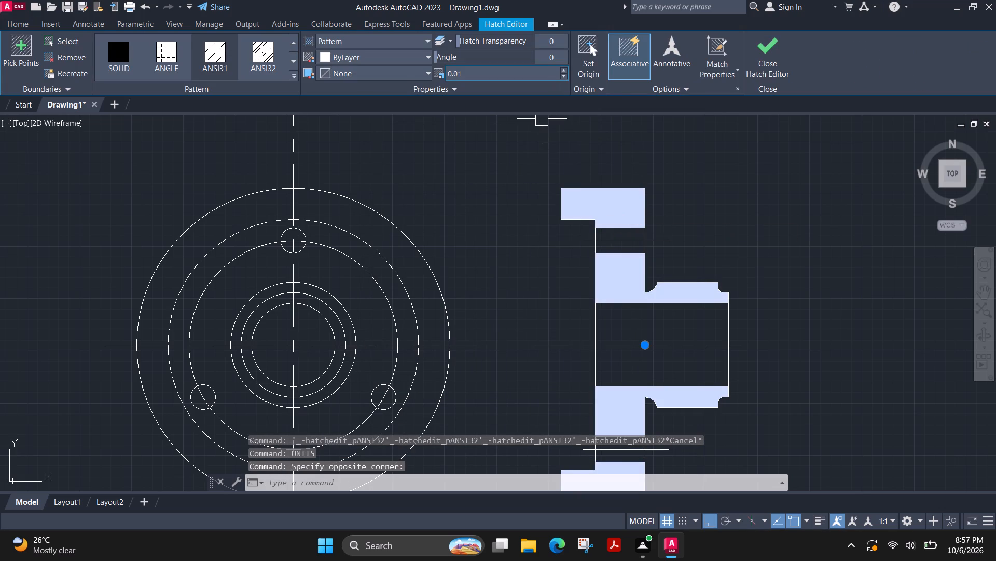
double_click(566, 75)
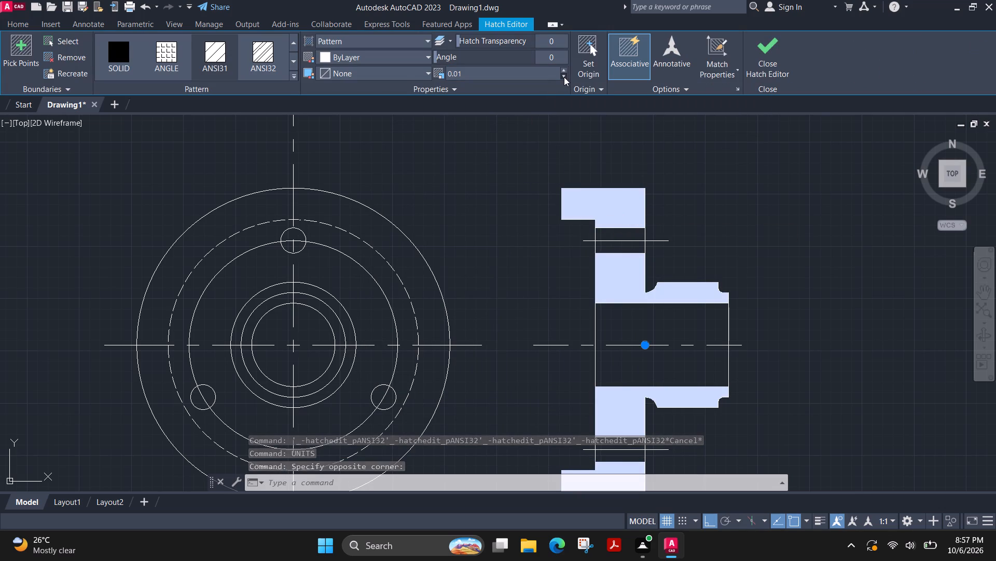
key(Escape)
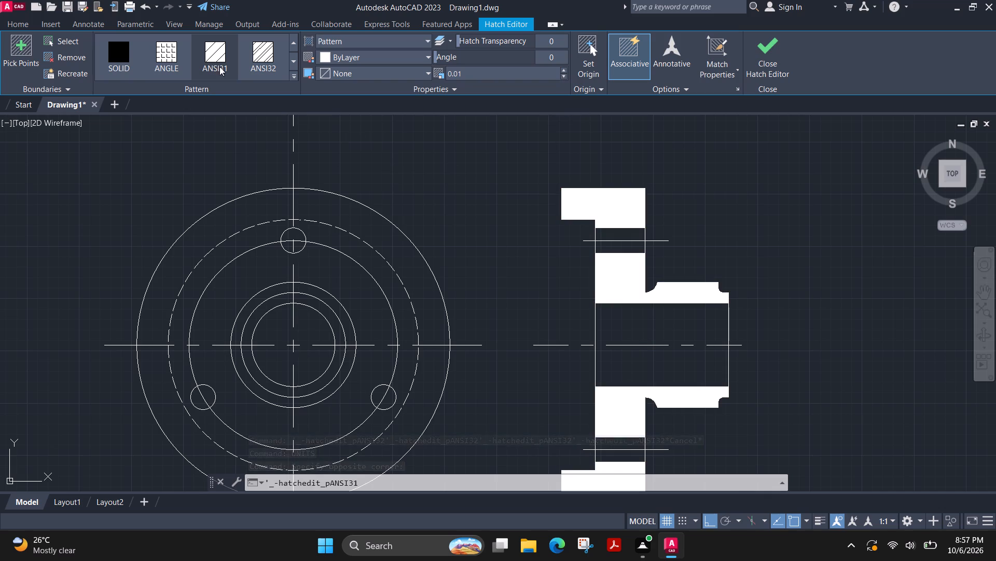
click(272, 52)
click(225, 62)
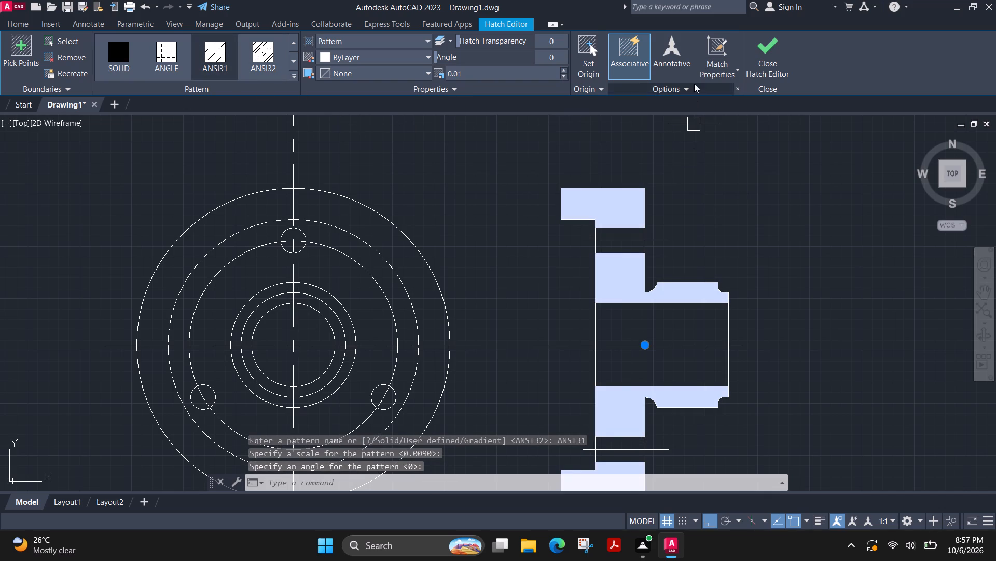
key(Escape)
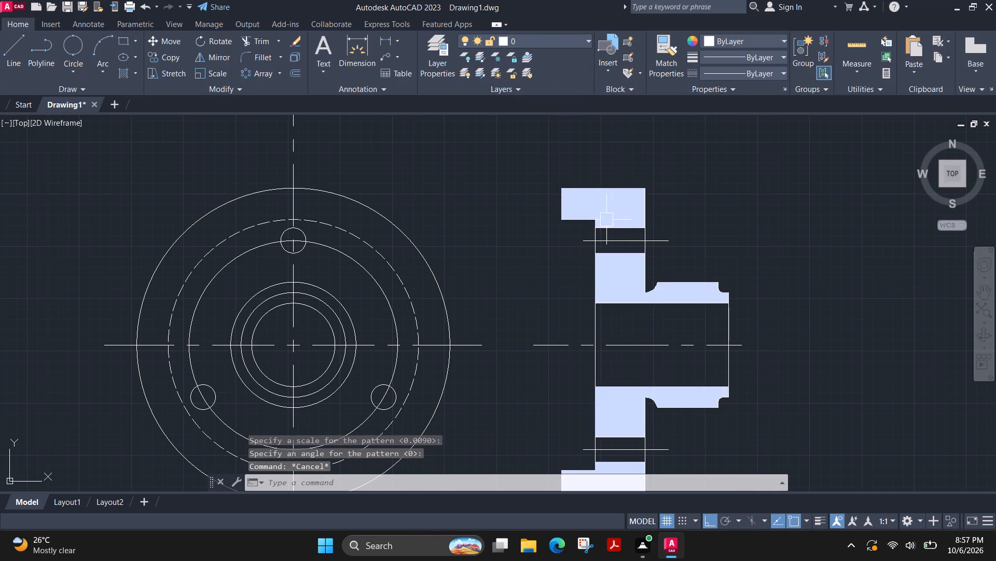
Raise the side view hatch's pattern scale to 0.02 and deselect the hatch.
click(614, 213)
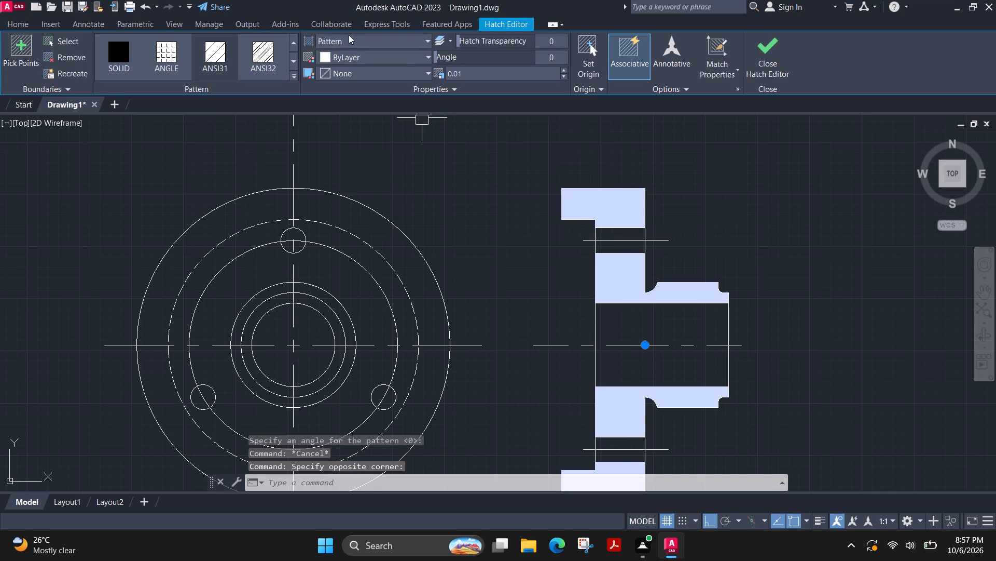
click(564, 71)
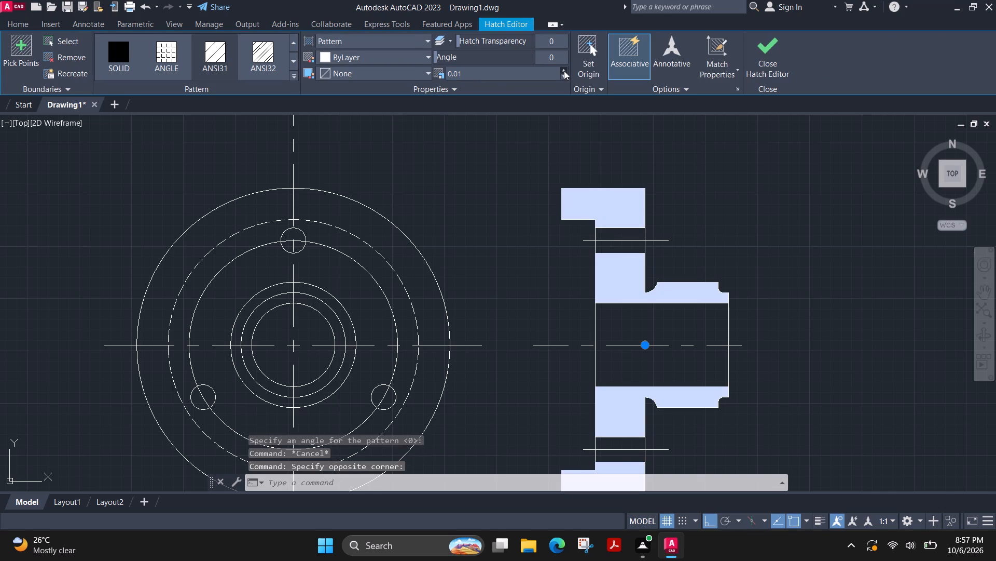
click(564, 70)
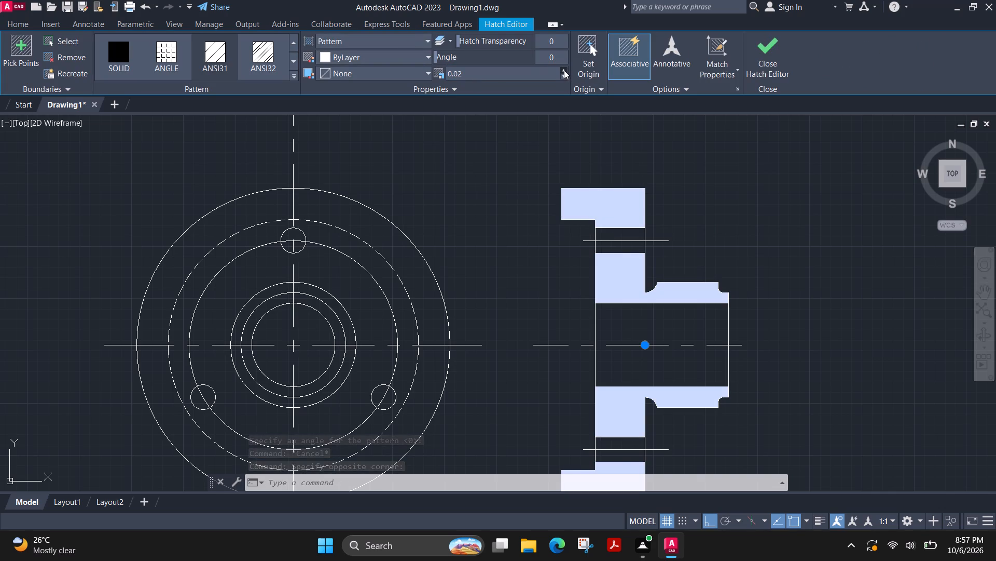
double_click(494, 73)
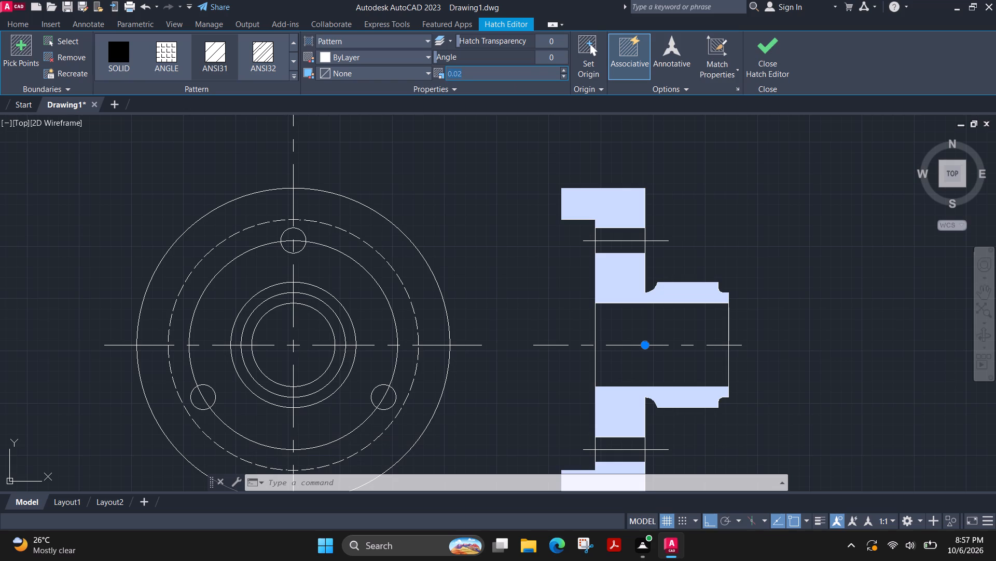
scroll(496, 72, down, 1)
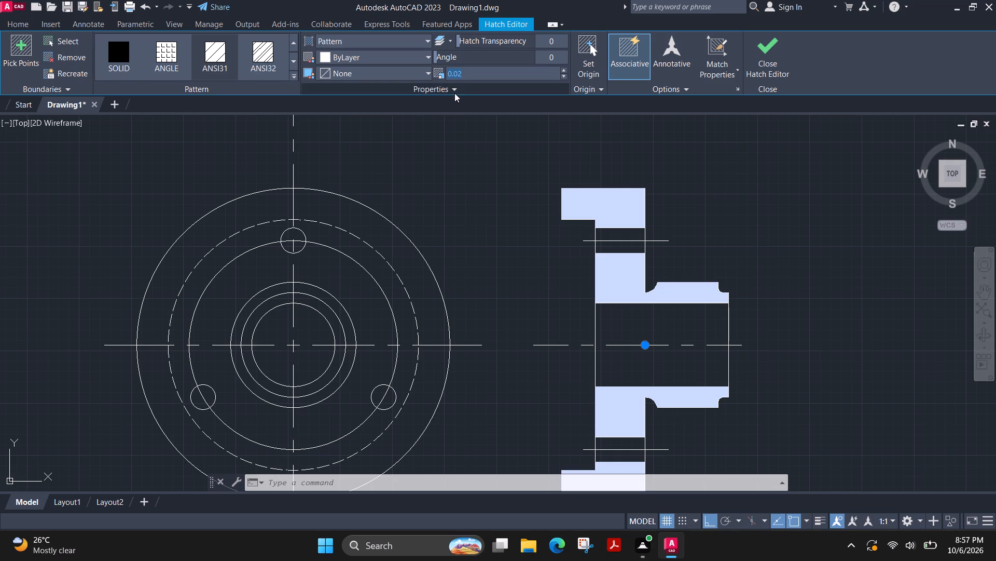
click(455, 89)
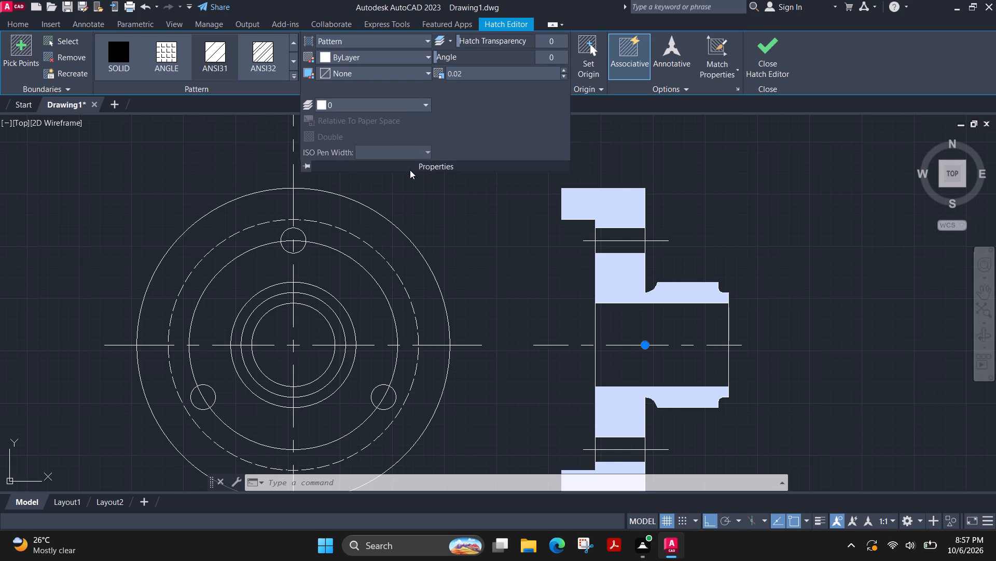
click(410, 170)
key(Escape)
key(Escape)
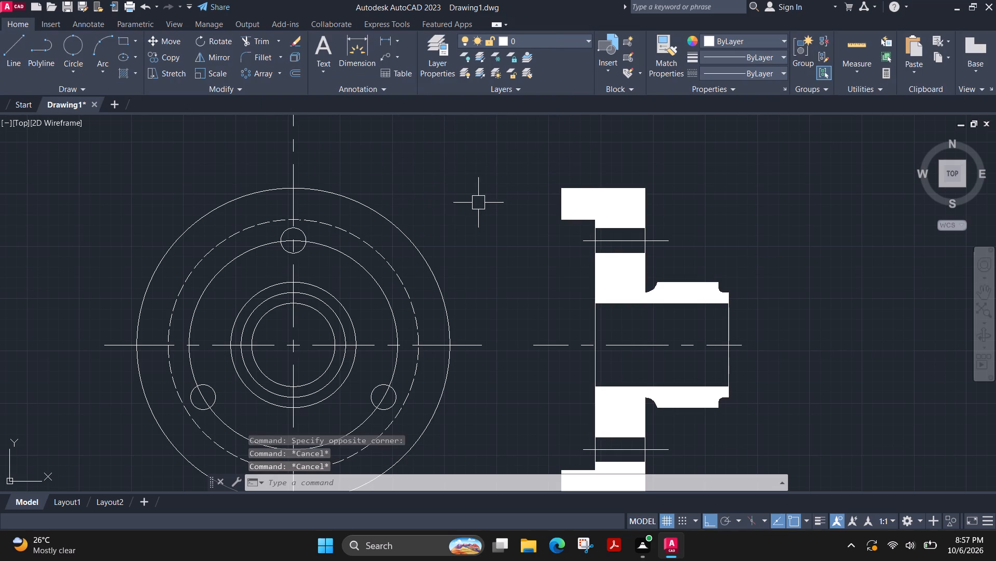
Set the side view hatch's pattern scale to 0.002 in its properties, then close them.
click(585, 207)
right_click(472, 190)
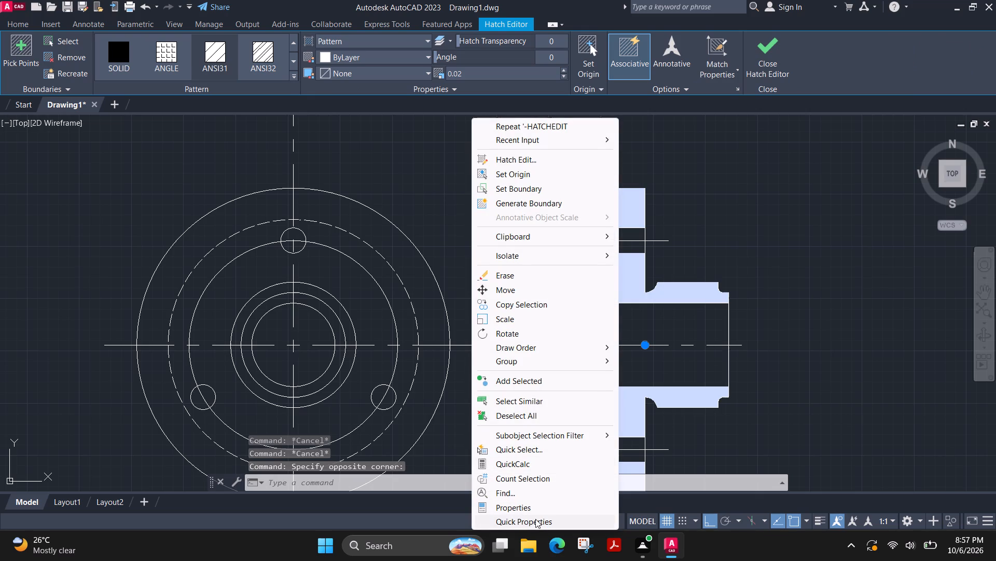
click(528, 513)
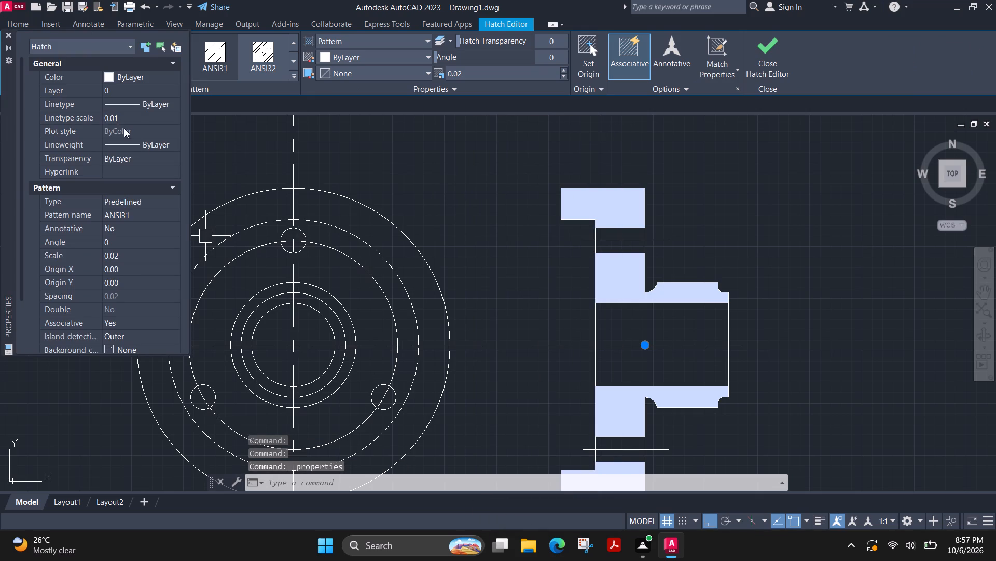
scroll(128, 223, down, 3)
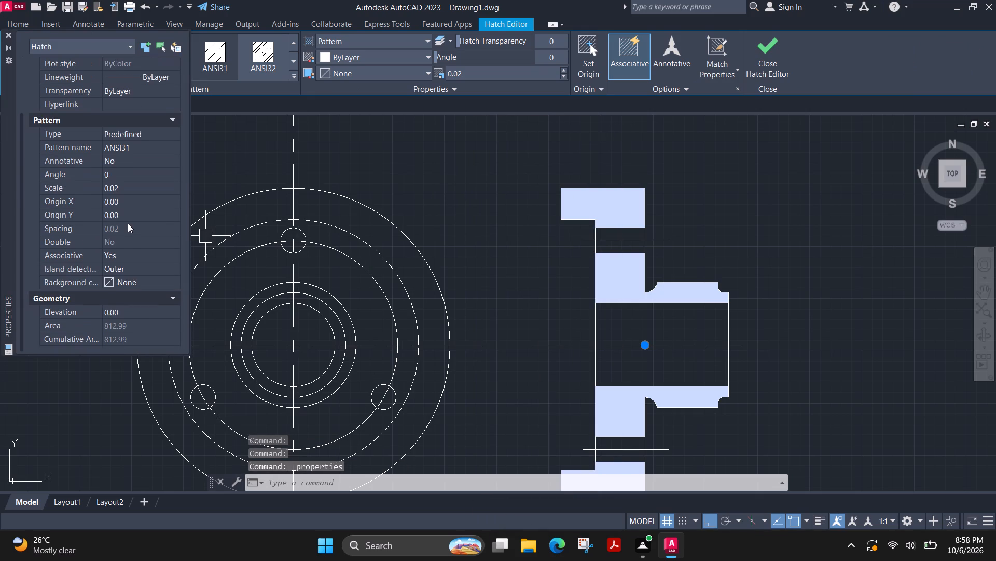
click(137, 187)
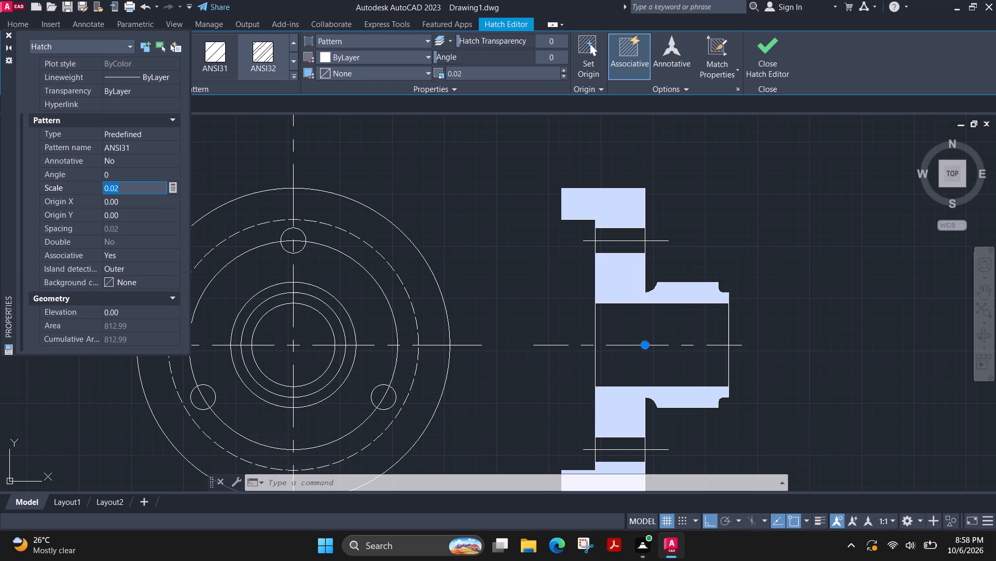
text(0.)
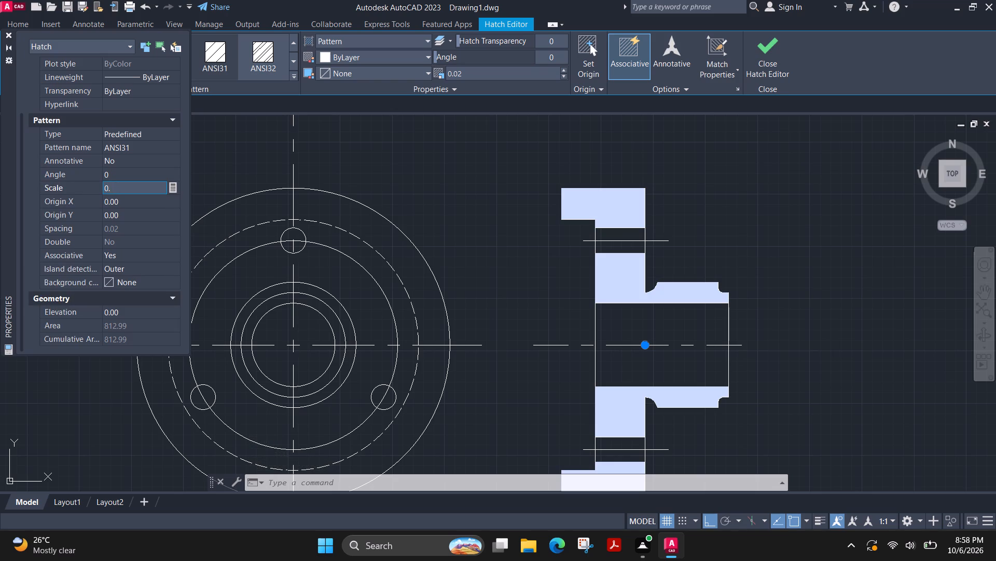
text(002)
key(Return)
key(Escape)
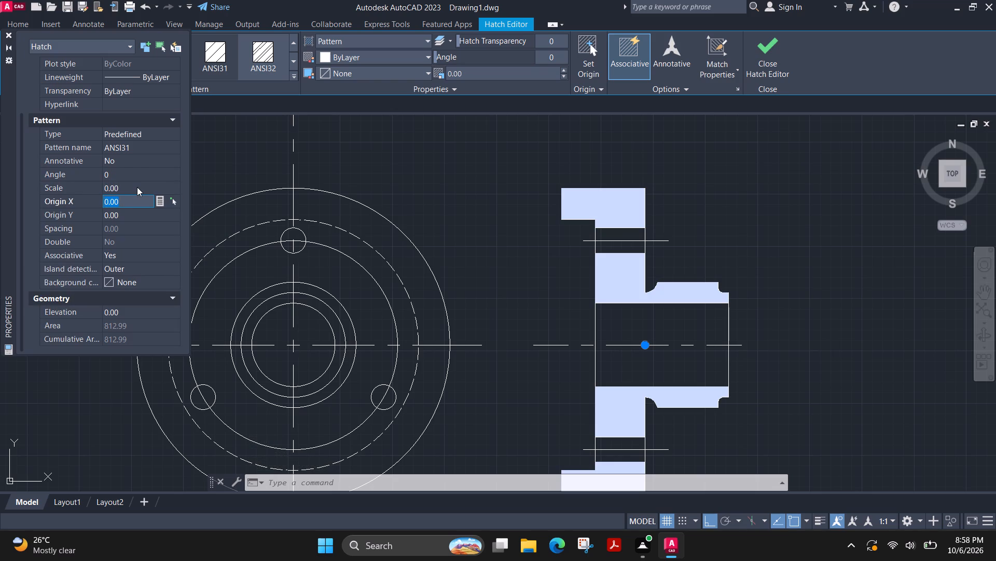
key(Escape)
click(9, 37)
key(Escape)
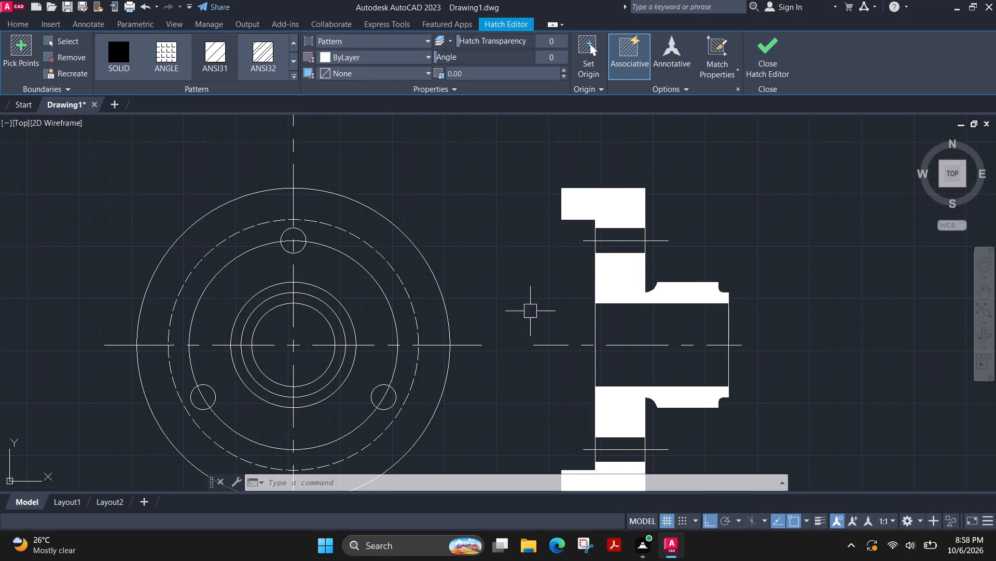
Delete the section hatch from the side view.
click(626, 281)
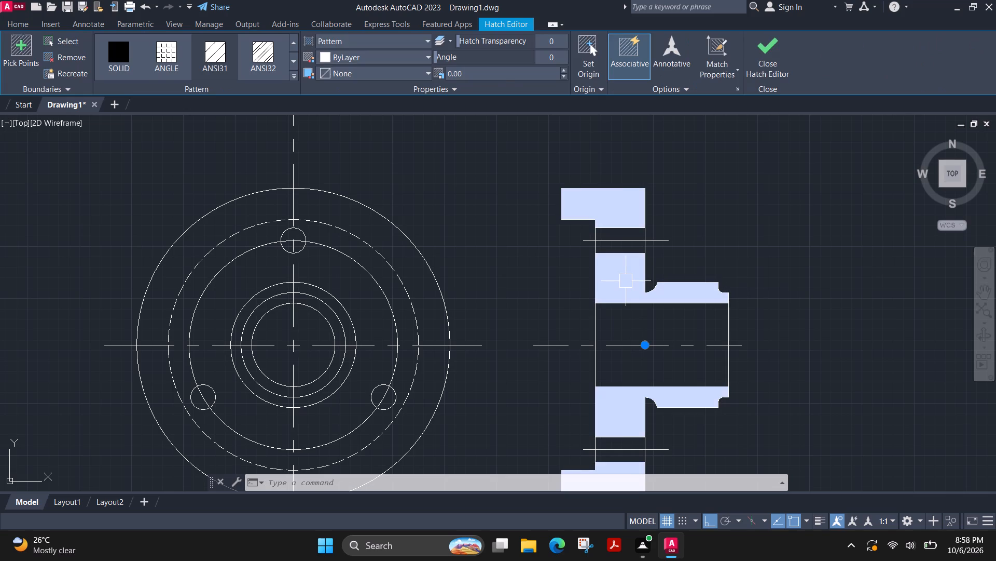
key(Delete)
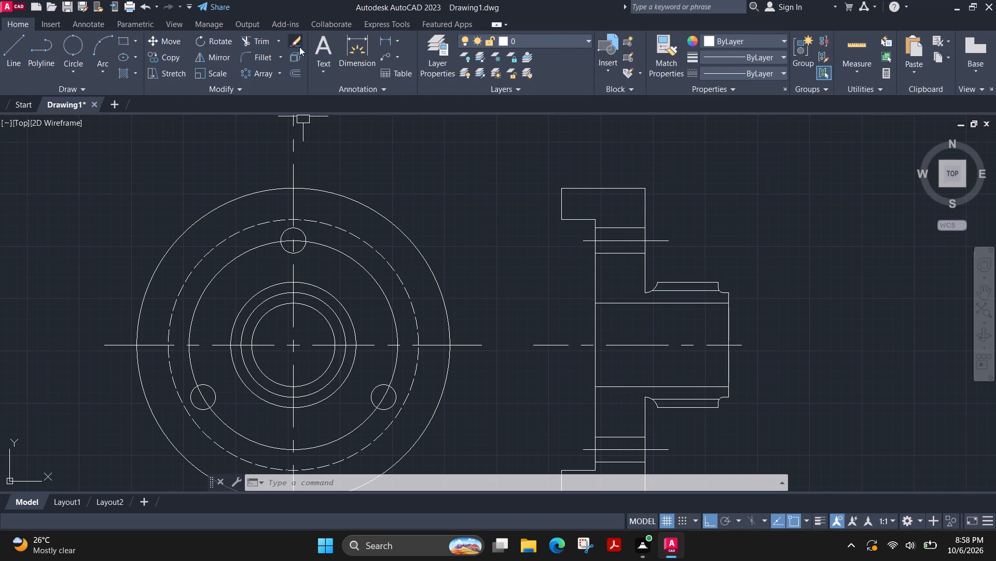
Hatch the side view's upper flange region, above the bolt hole lines, with the ANSI31 pattern.
click(257, 85)
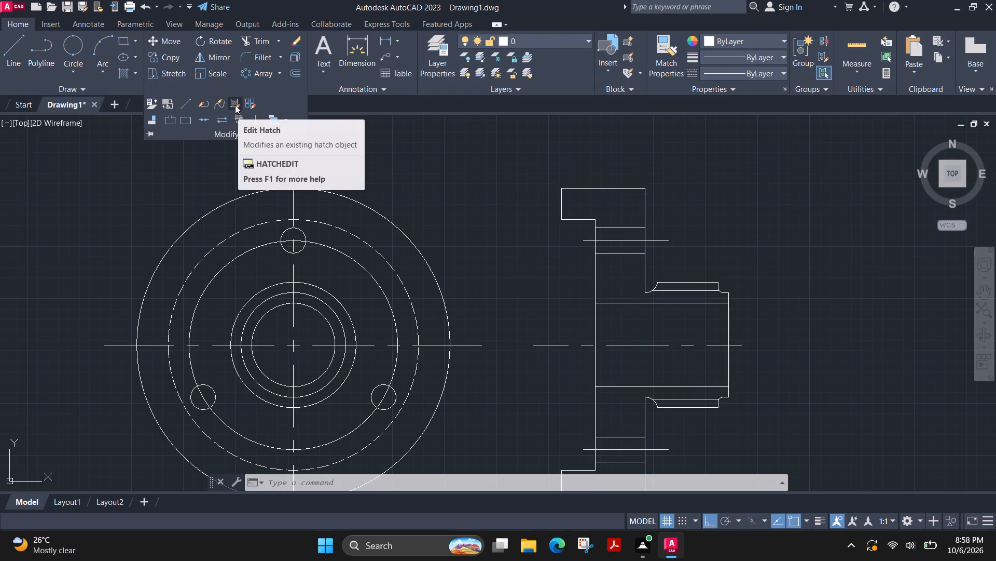
key(Escape)
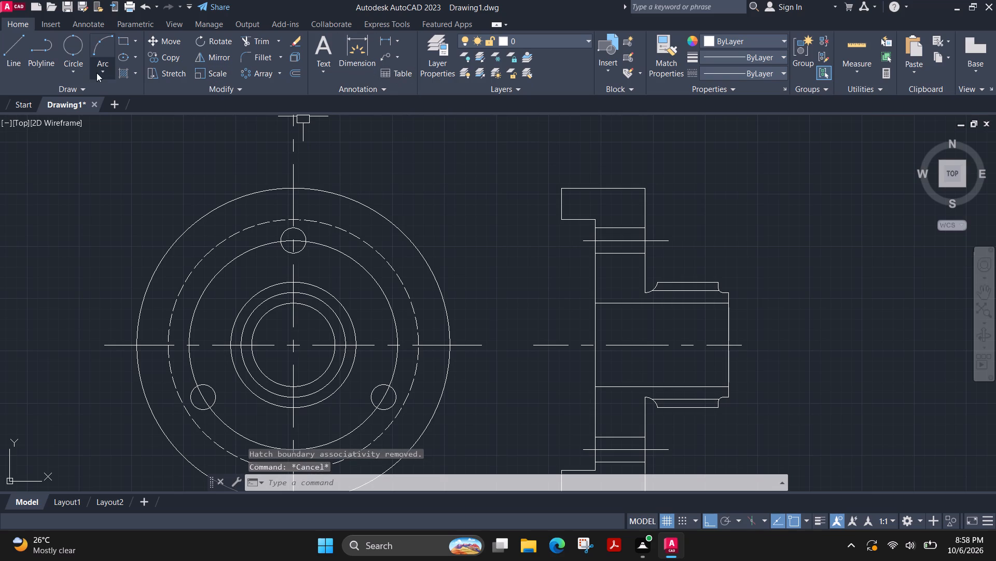
click(139, 73)
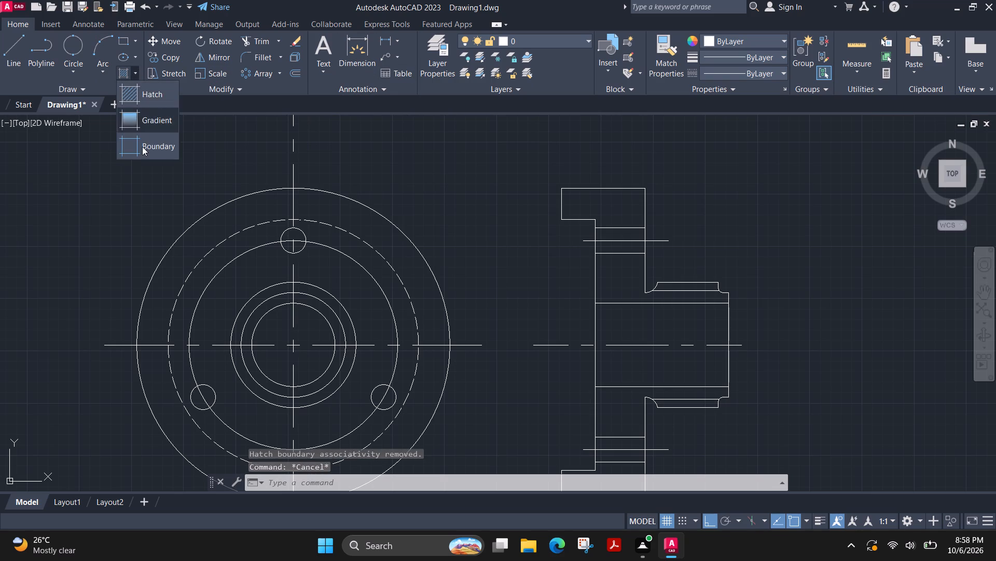
click(128, 89)
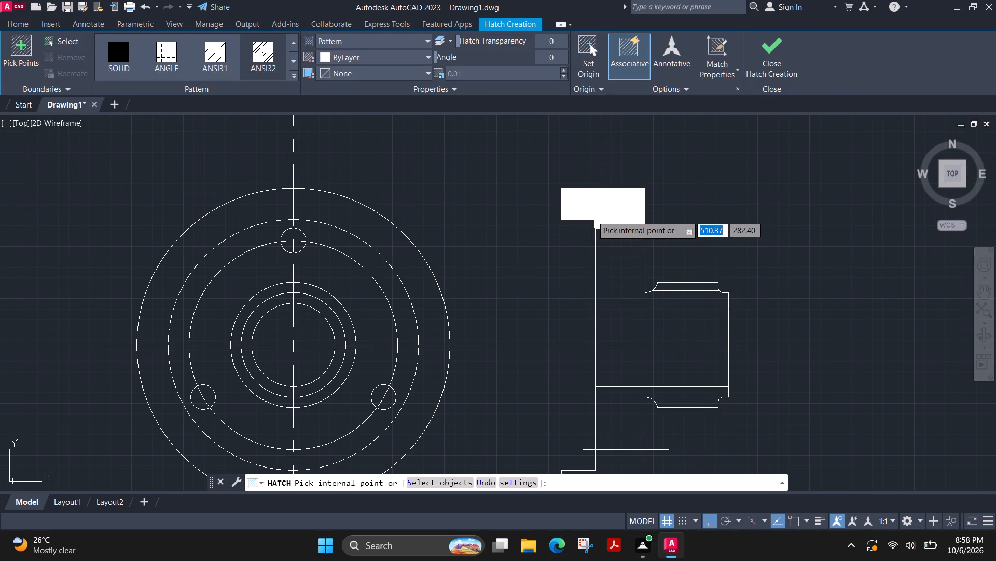
click(523, 81)
click(532, 77)
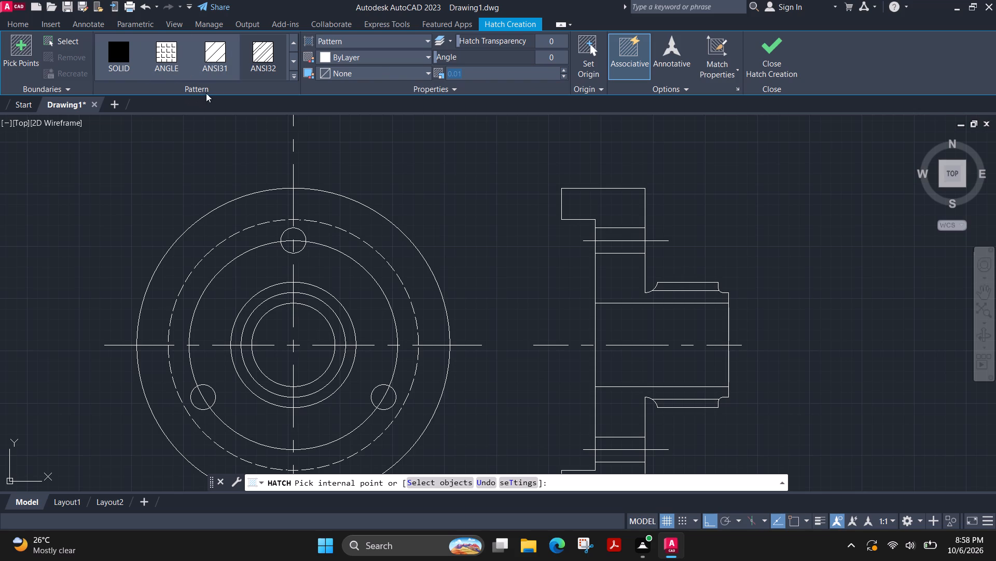
click(214, 89)
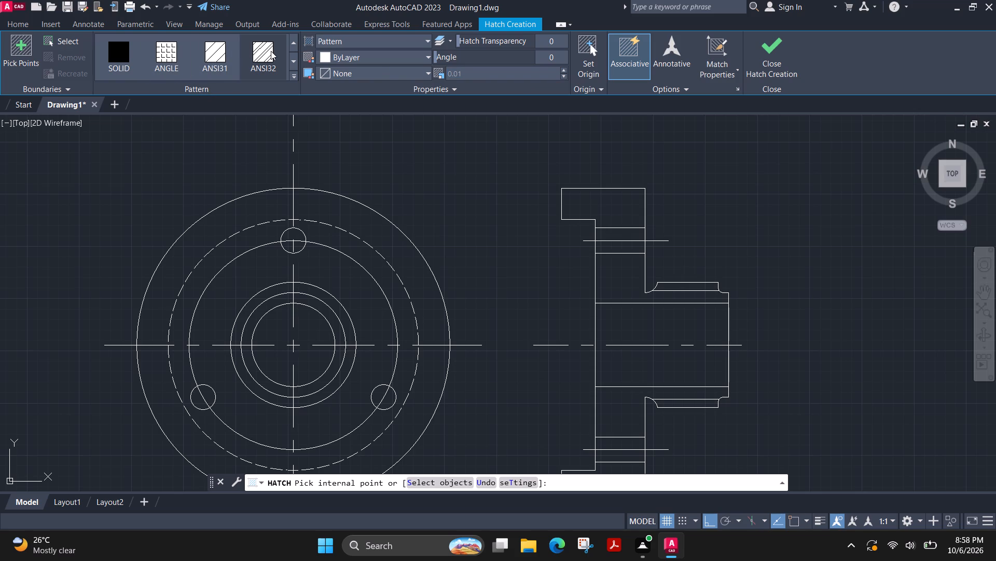
click(271, 51)
click(218, 59)
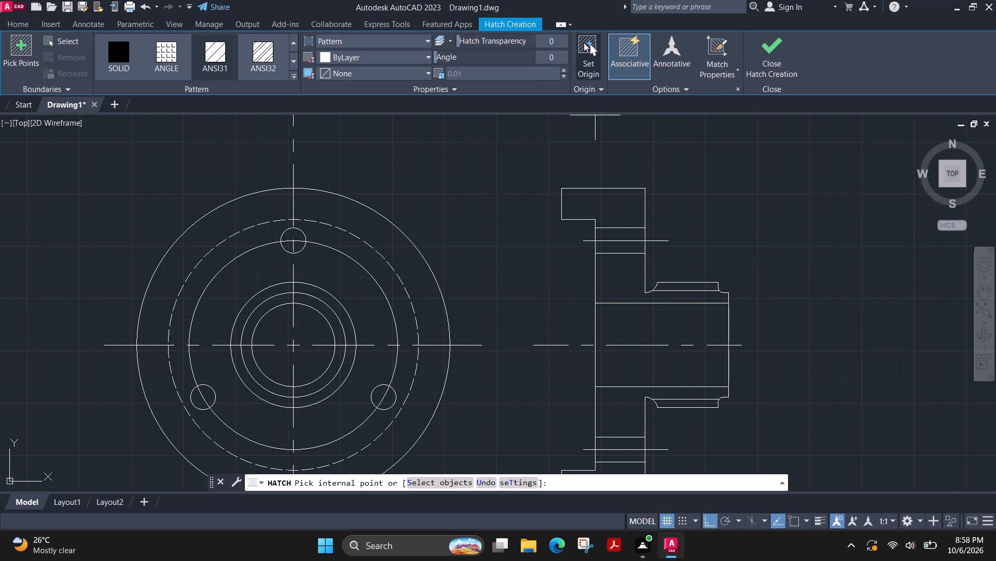
click(509, 78)
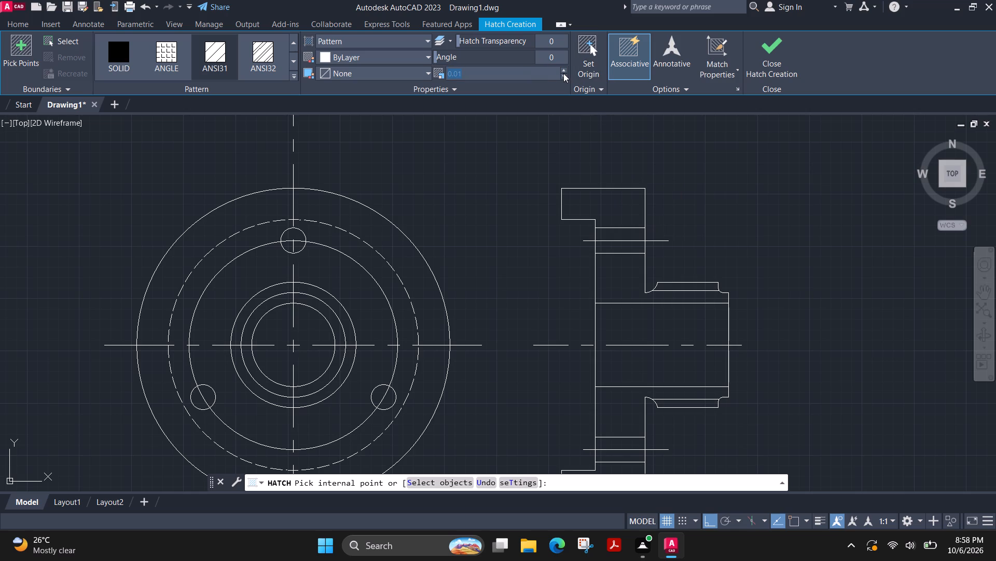
click(563, 73)
click(346, 42)
click(370, 86)
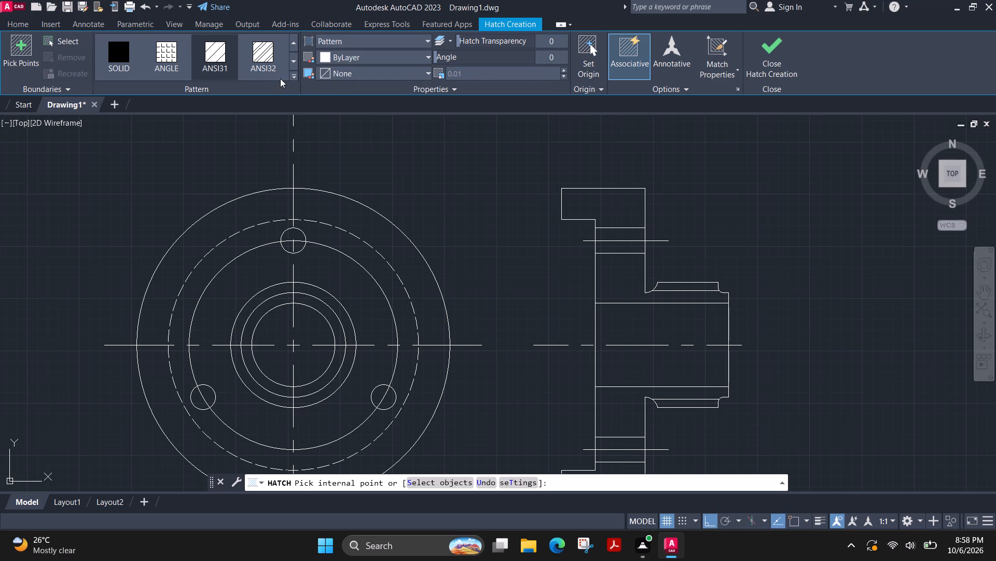
click(292, 77)
scroll(181, 104, down, 6)
scroll(184, 105, up, 8)
click(211, 60)
click(609, 211)
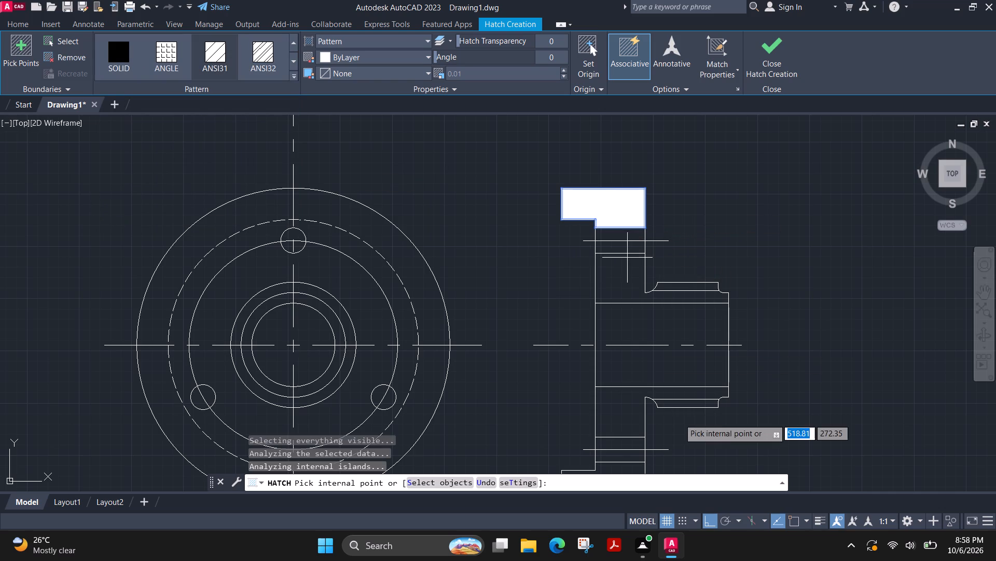
key(Escape)
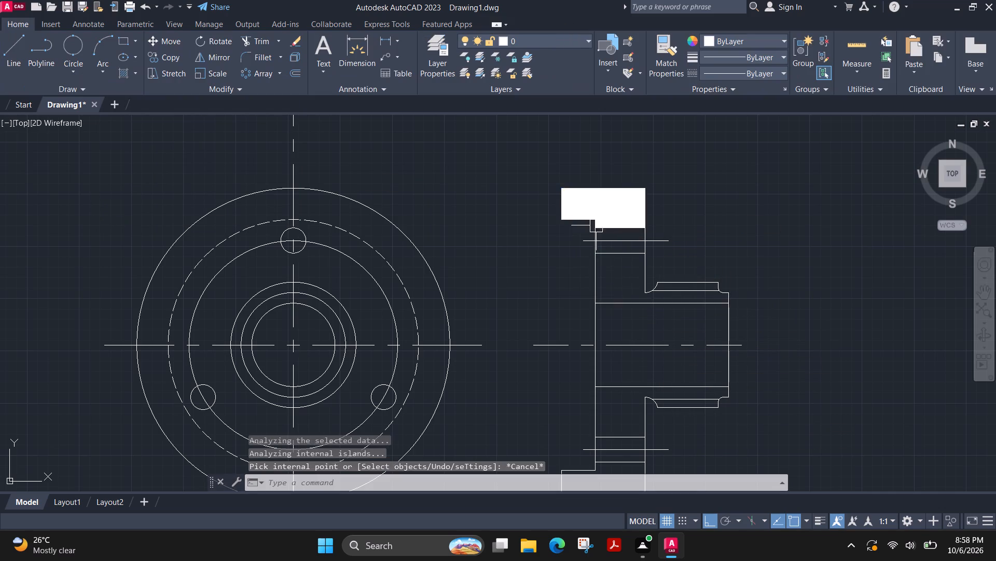
Examine the line spacing of the new hatch in the upper flange region up close.
scroll(596, 225, up, 9)
scroll(699, 300, up, 4)
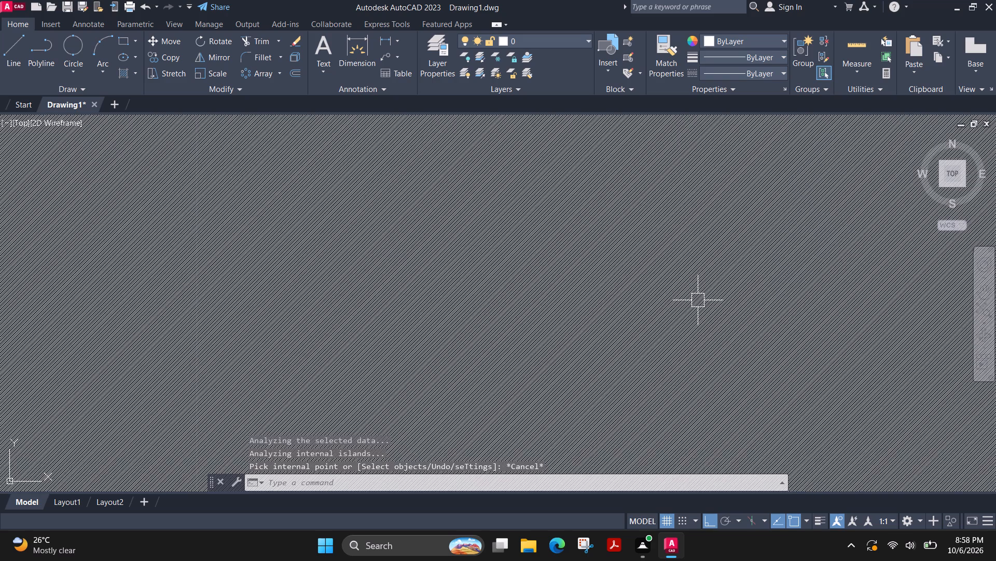
scroll(698, 300, up, 13)
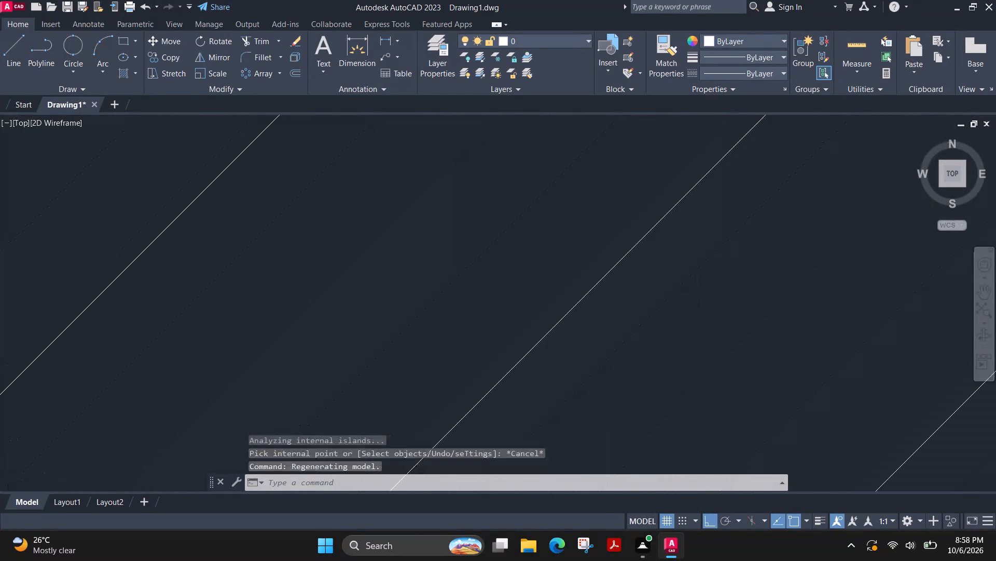
scroll(695, 303, down, 17)
scroll(668, 303, down, 9)
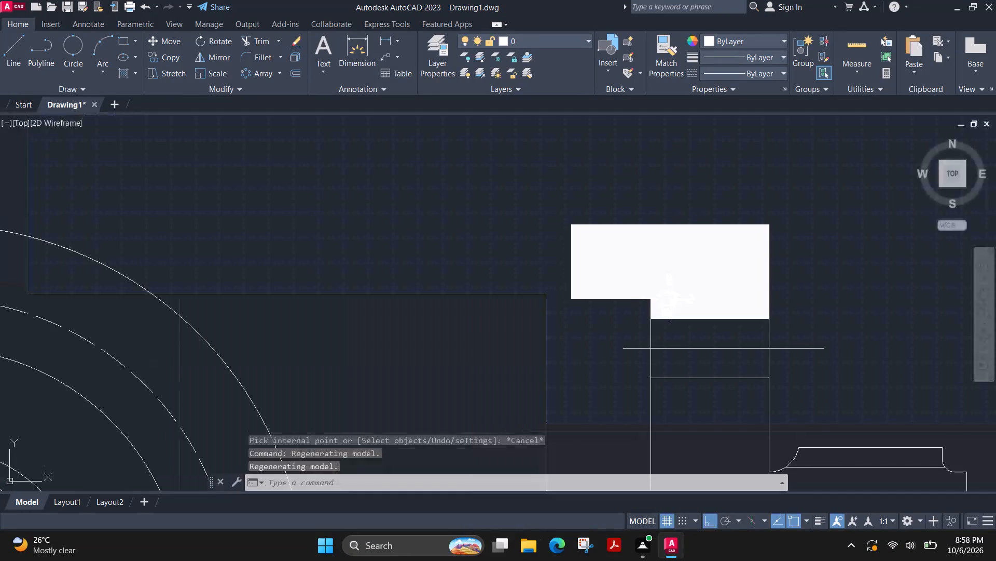
Lower the upper flange hatch's pattern scale to 0.009.
click(694, 279)
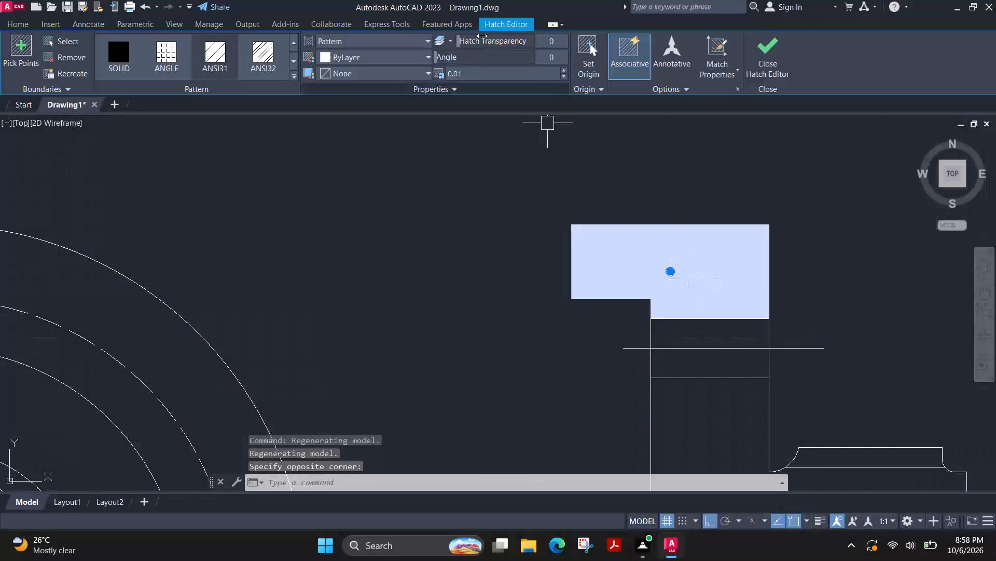
triple_click(562, 76)
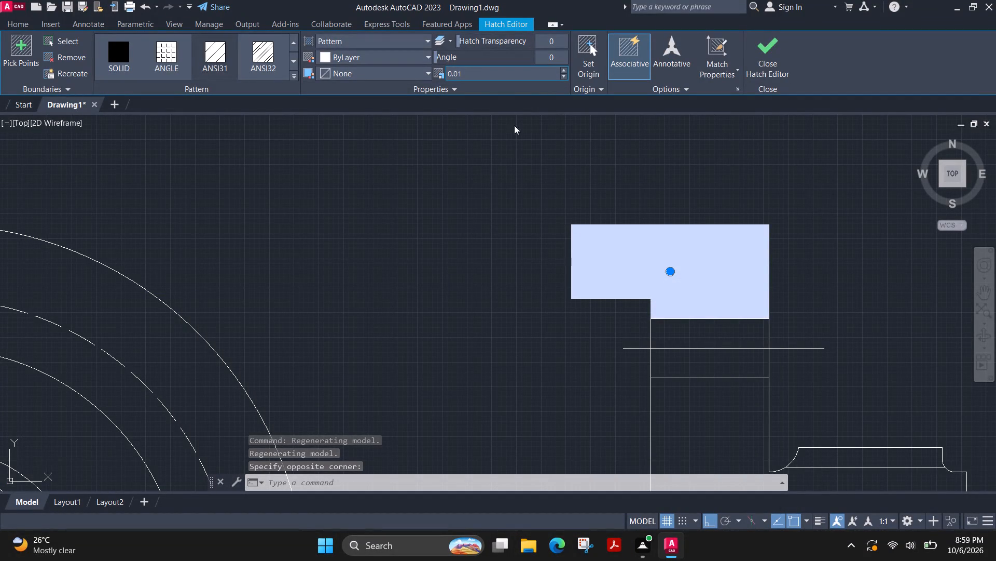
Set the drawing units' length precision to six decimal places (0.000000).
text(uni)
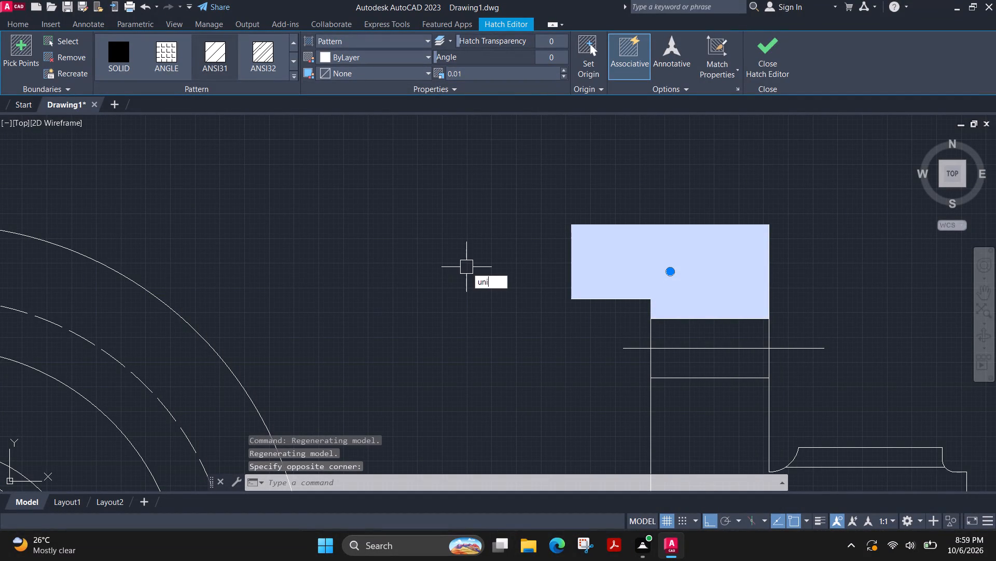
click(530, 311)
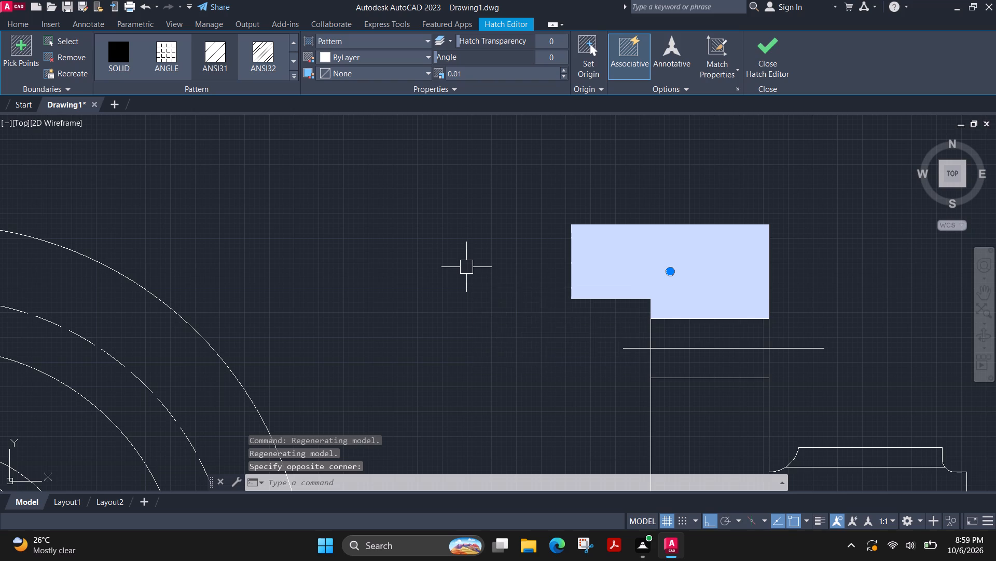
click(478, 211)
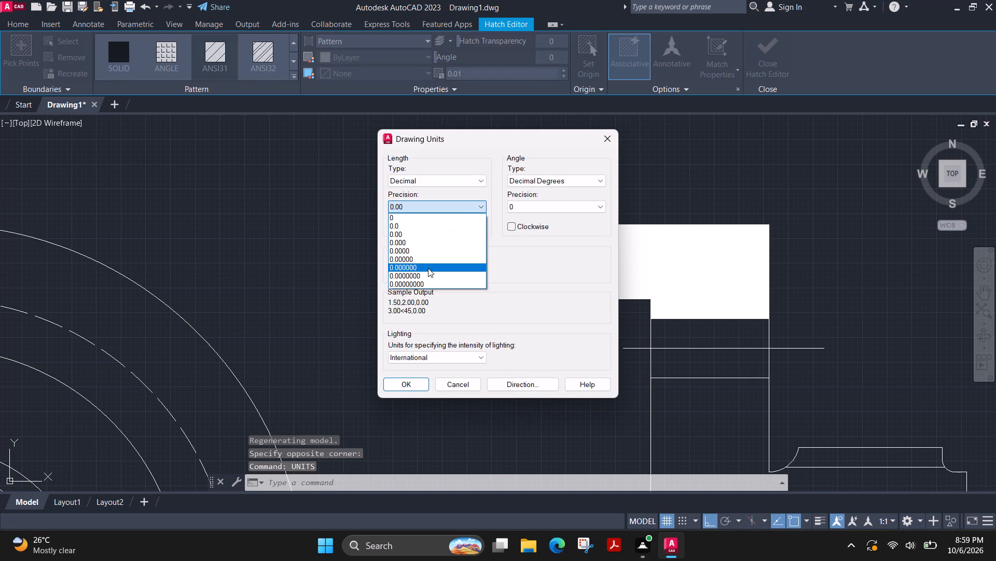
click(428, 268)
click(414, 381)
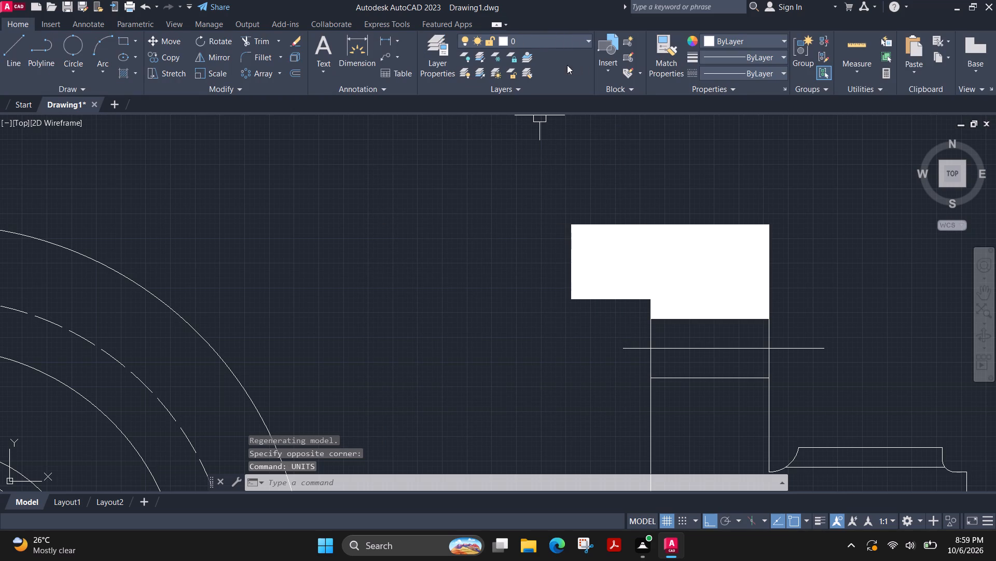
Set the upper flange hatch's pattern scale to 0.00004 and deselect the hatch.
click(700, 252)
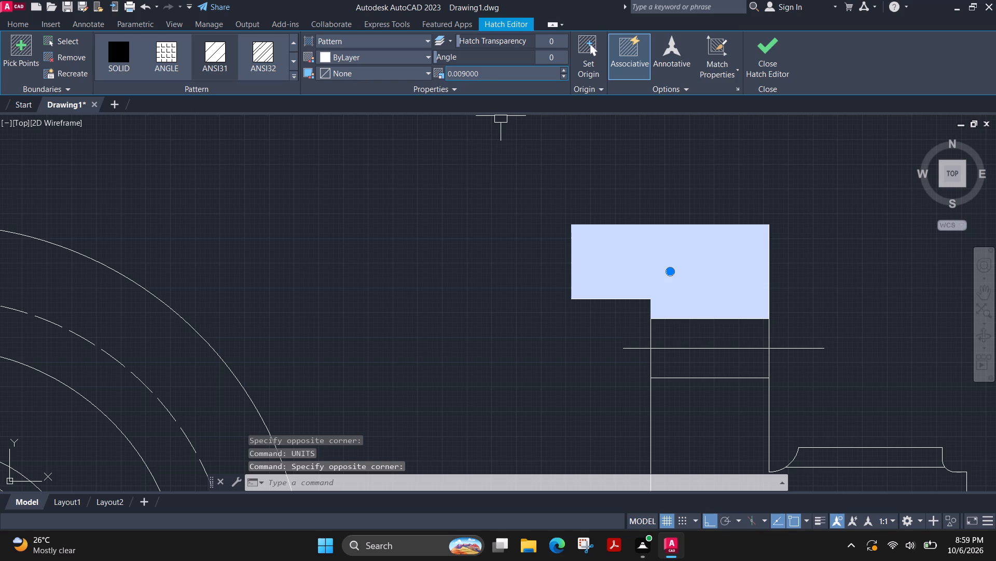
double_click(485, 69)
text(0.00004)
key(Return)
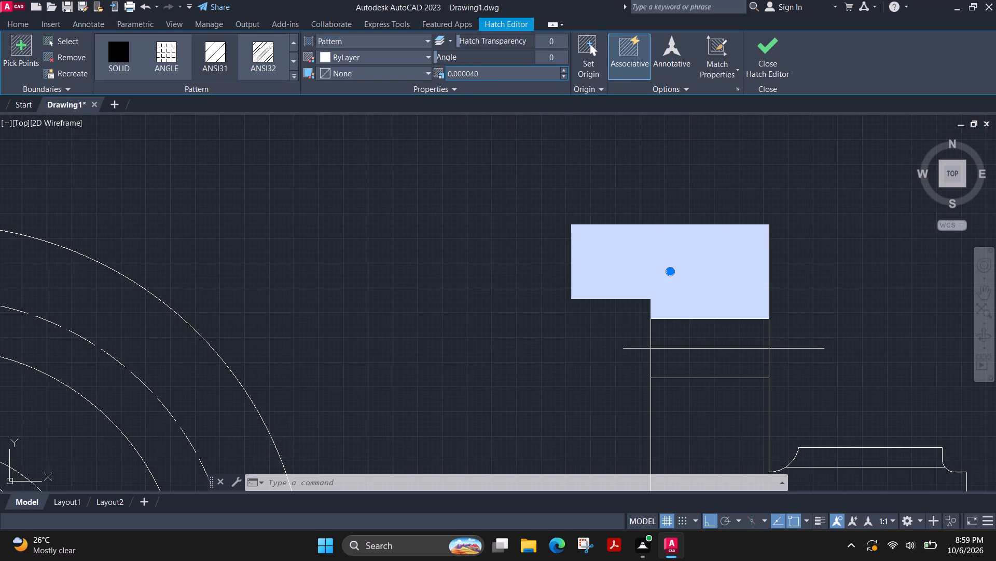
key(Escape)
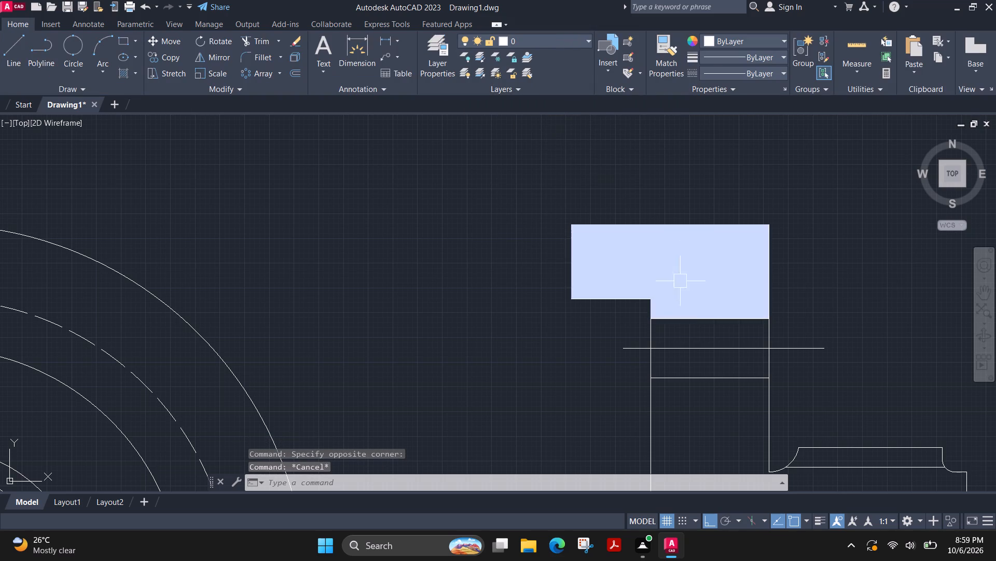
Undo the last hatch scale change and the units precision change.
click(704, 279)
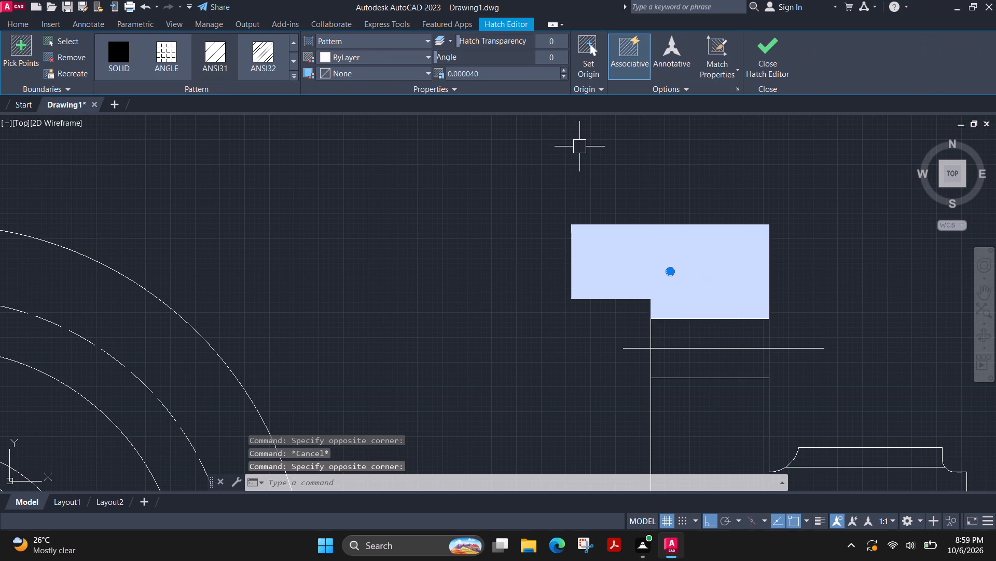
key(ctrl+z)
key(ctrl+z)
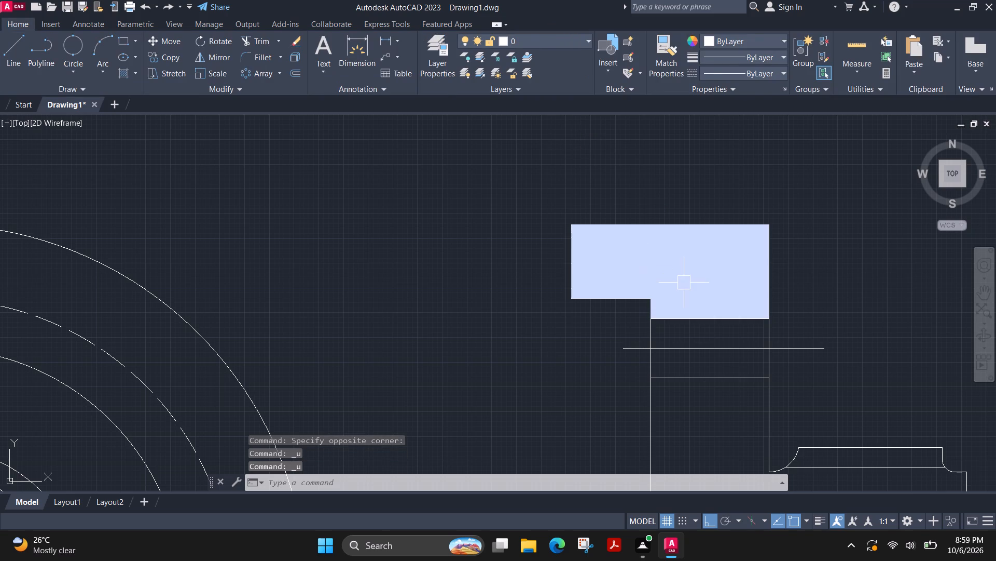
Review the upper flange hatch's general, pattern and geometry properties.
click(684, 282)
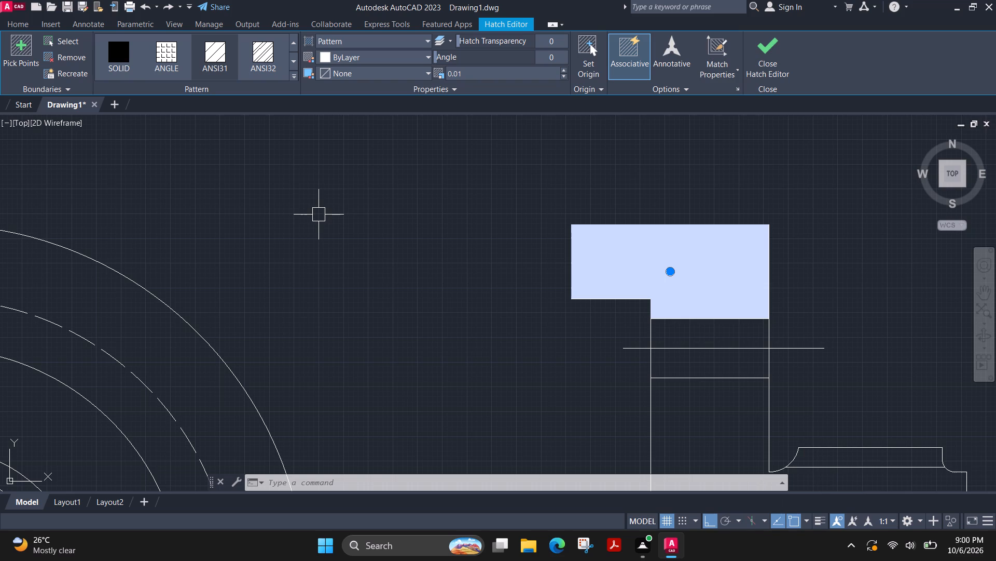
key(ctrl+1)
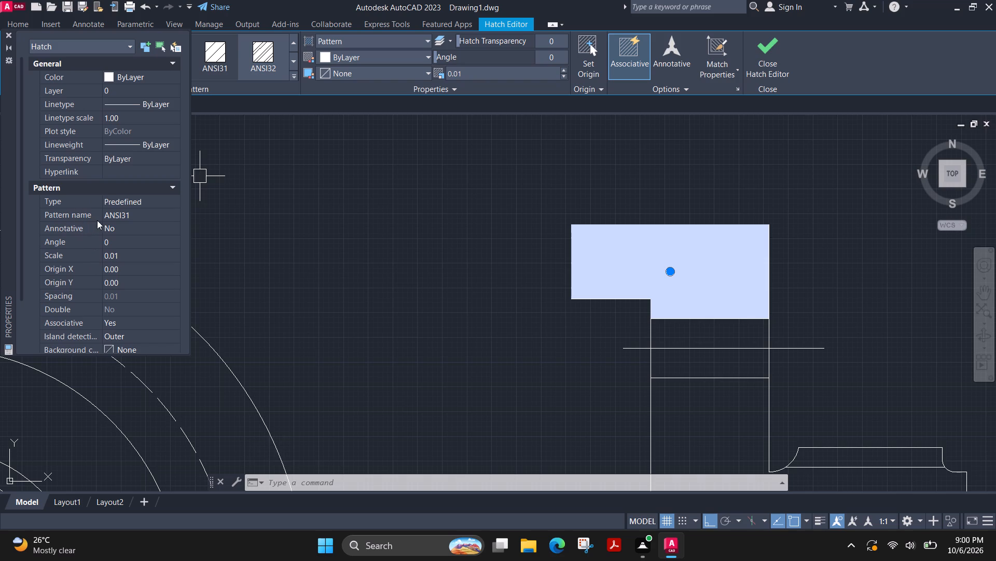
scroll(78, 258, down, 1)
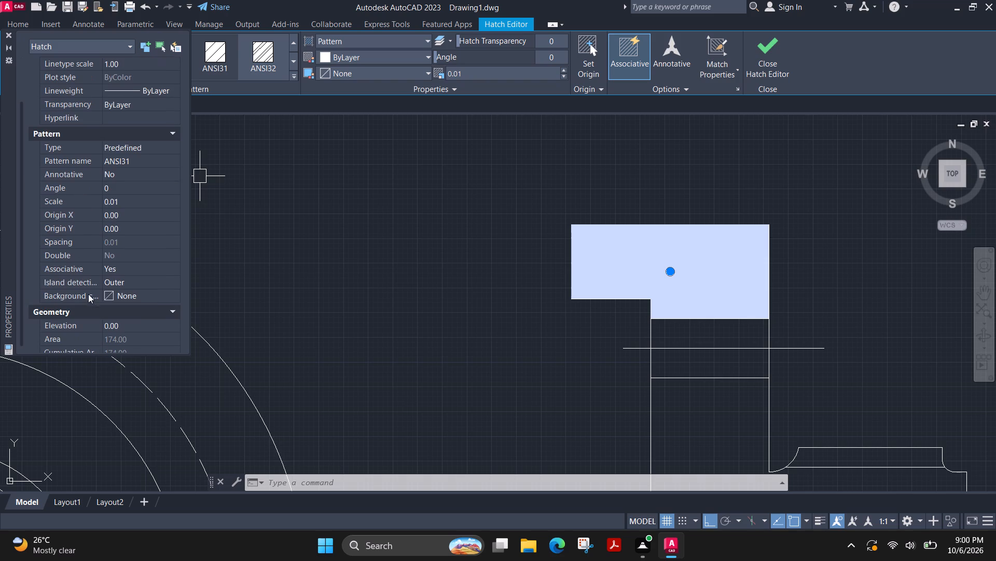
scroll(79, 273, down, 5)
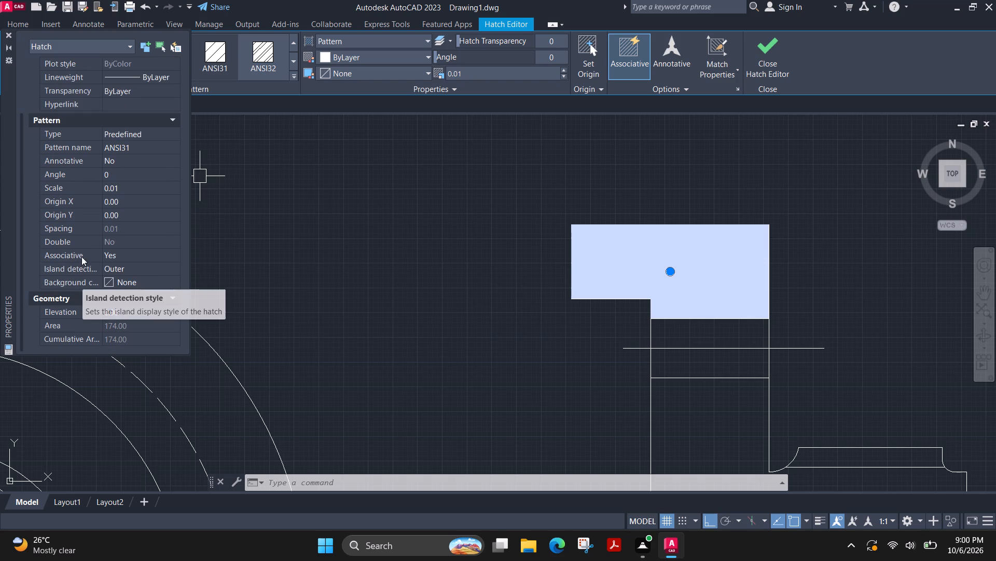
scroll(81, 152, up, 3)
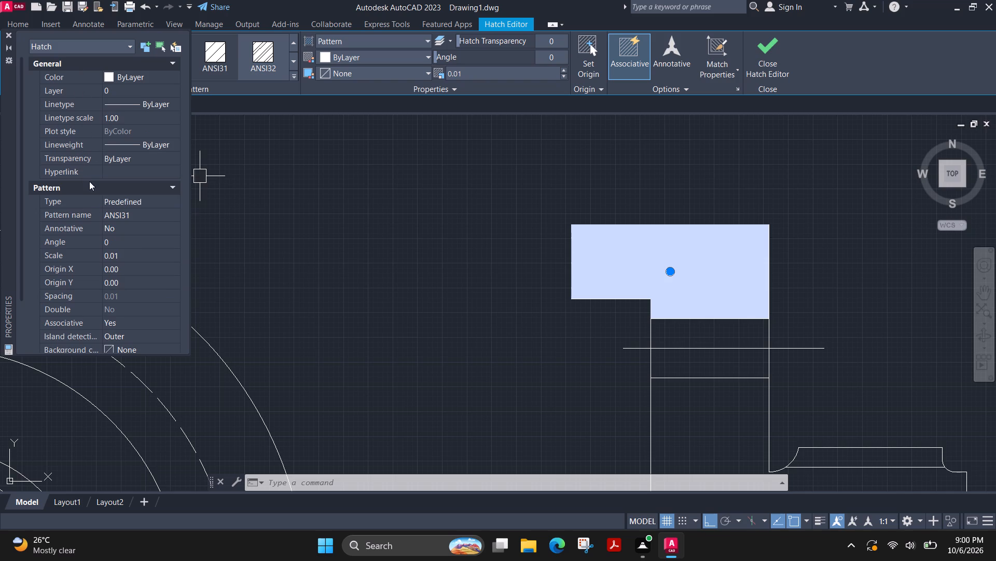
scroll(81, 216, down, 2)
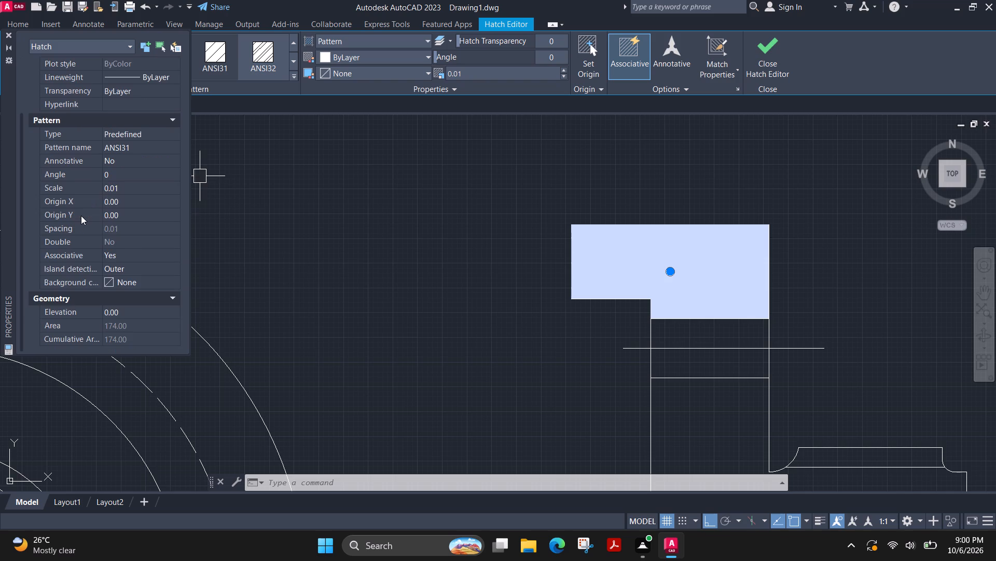
scroll(81, 216, down, 3)
scroll(73, 253, up, 4)
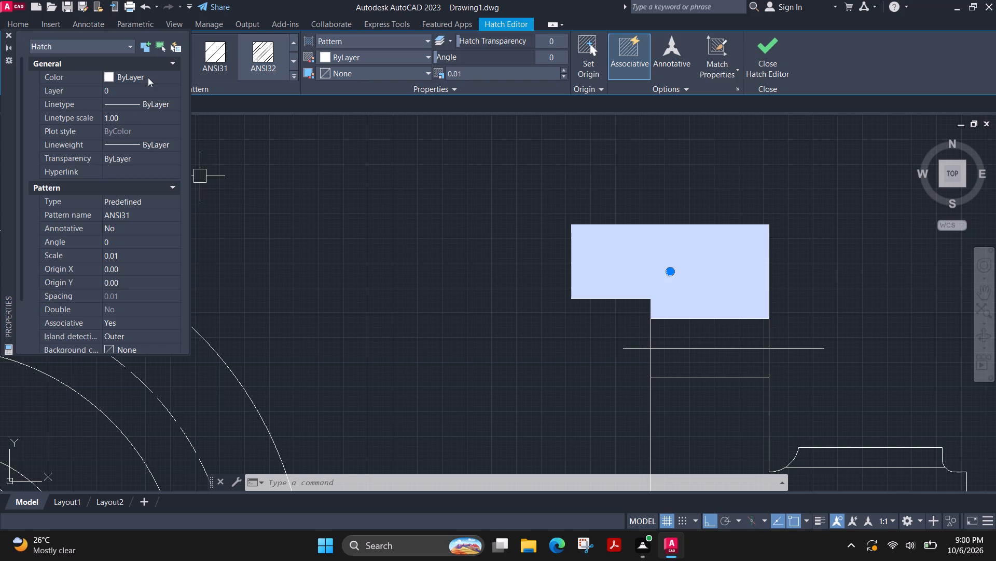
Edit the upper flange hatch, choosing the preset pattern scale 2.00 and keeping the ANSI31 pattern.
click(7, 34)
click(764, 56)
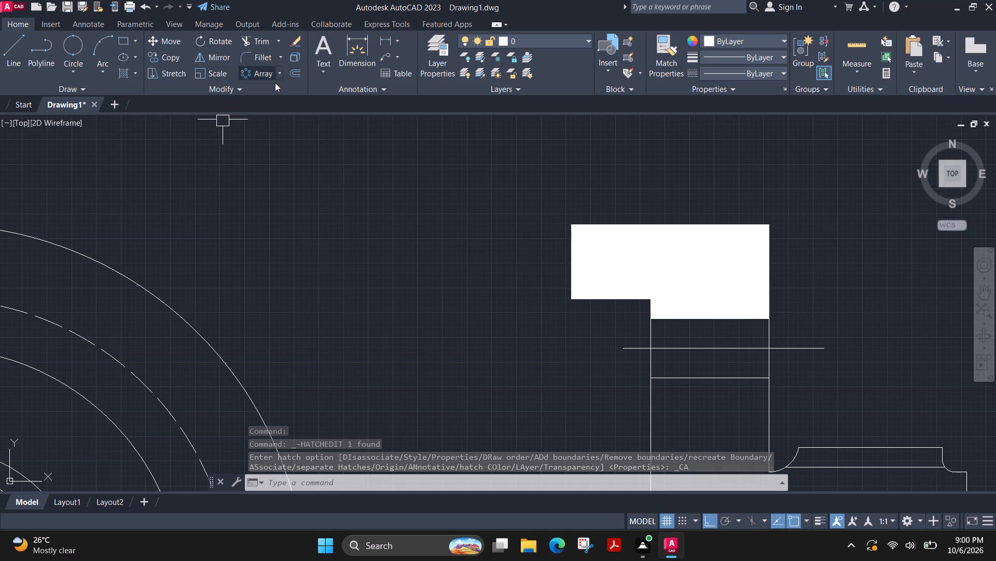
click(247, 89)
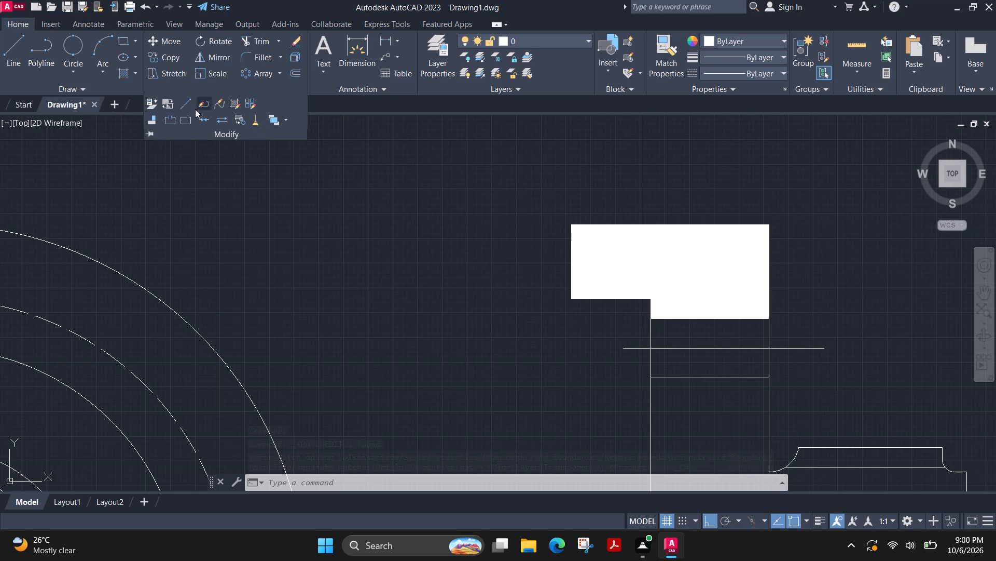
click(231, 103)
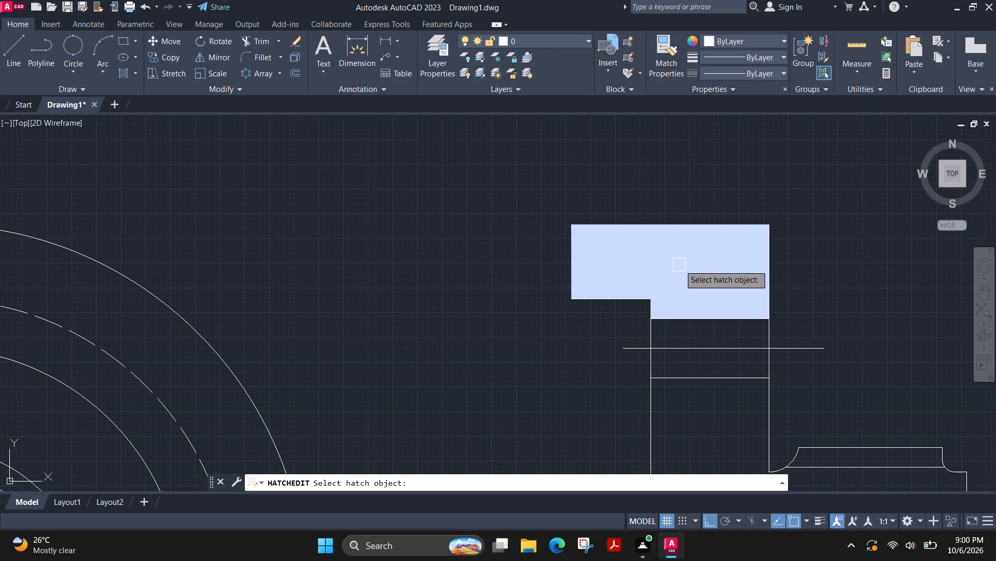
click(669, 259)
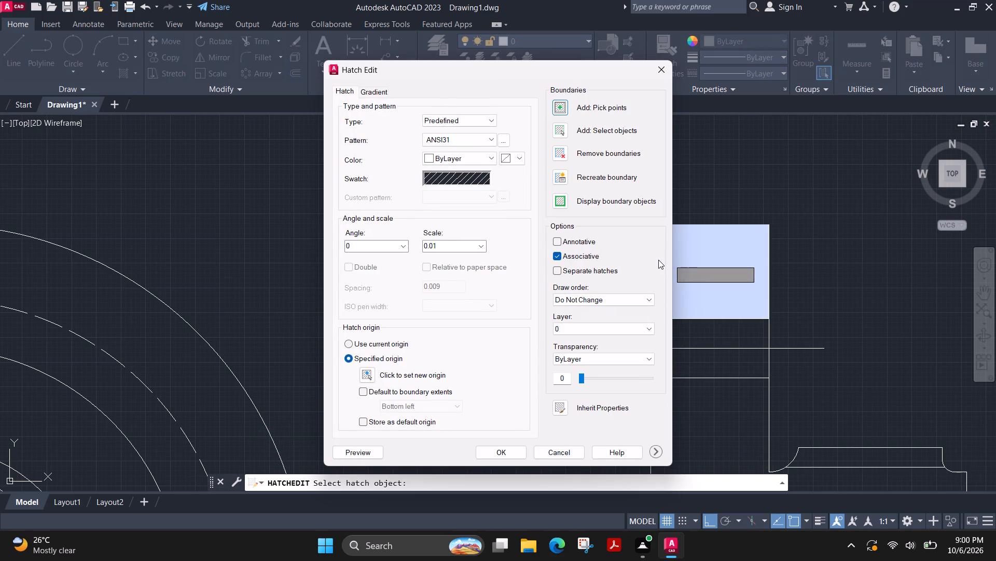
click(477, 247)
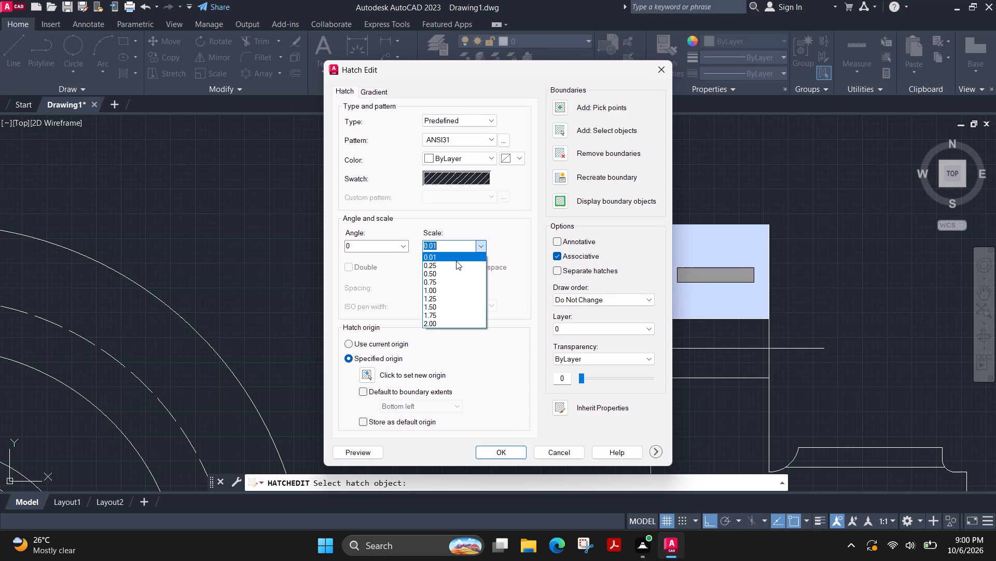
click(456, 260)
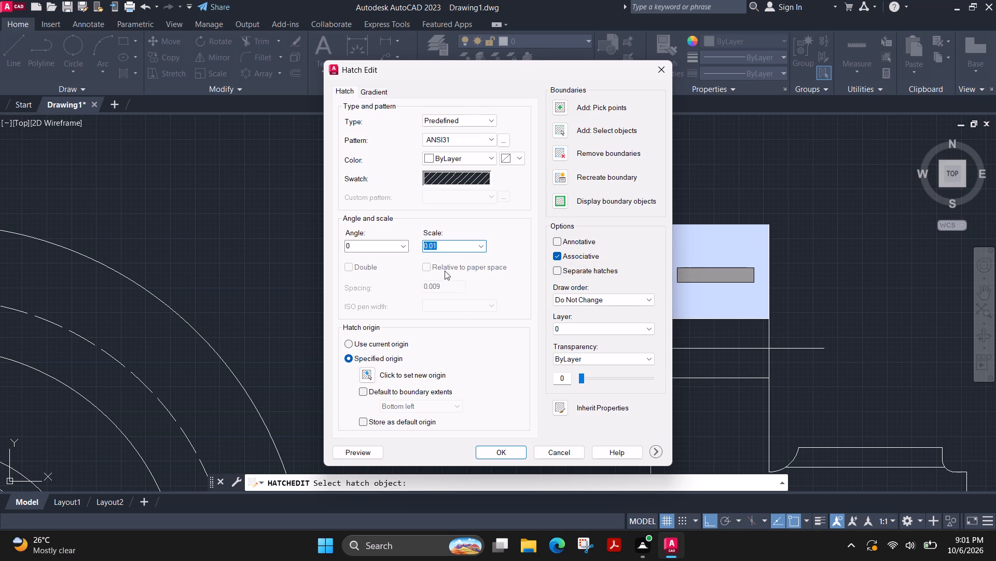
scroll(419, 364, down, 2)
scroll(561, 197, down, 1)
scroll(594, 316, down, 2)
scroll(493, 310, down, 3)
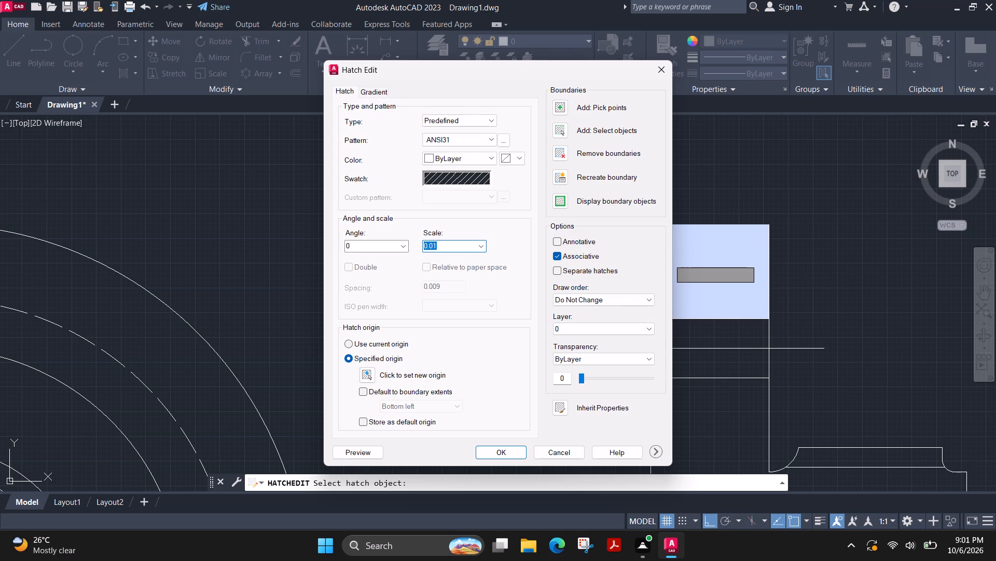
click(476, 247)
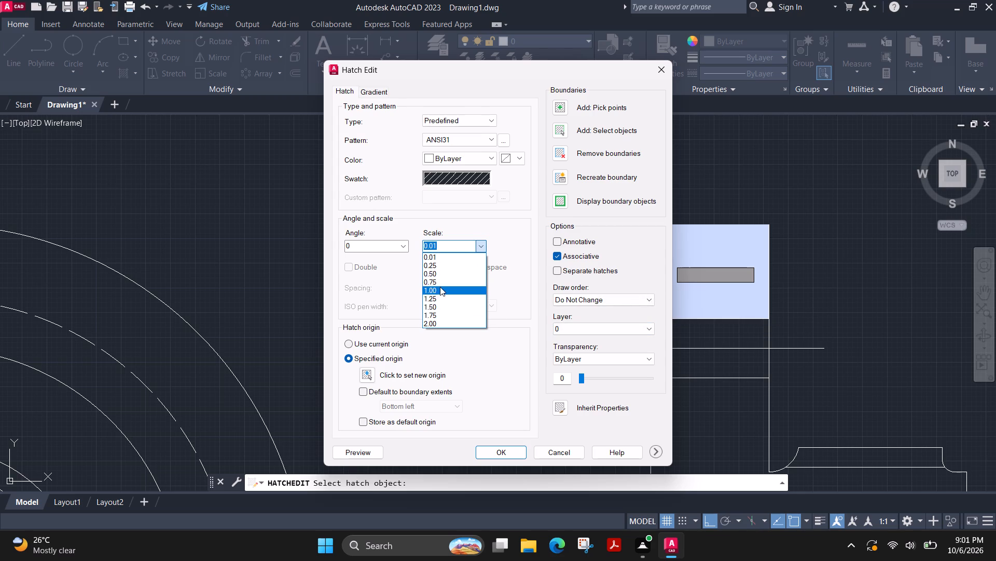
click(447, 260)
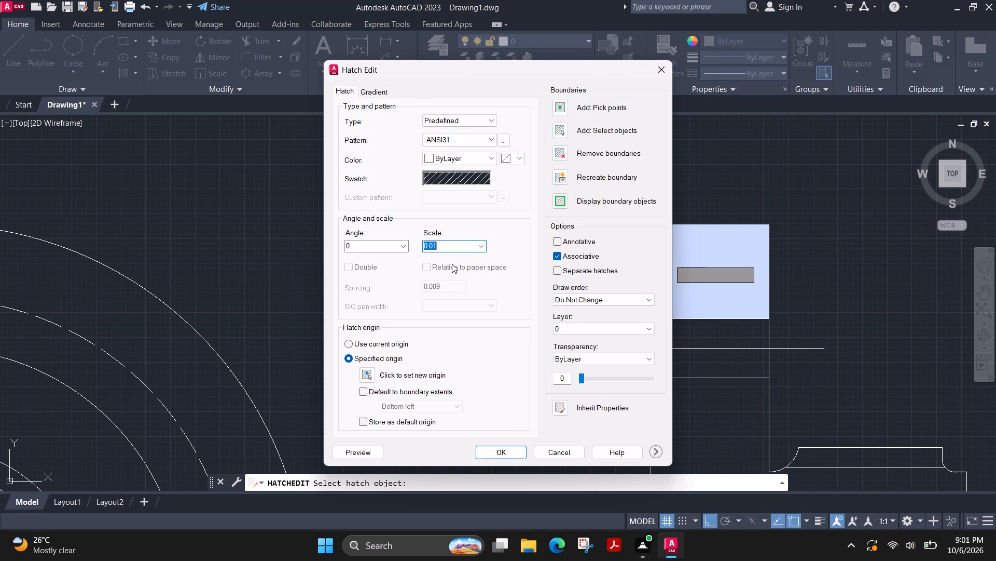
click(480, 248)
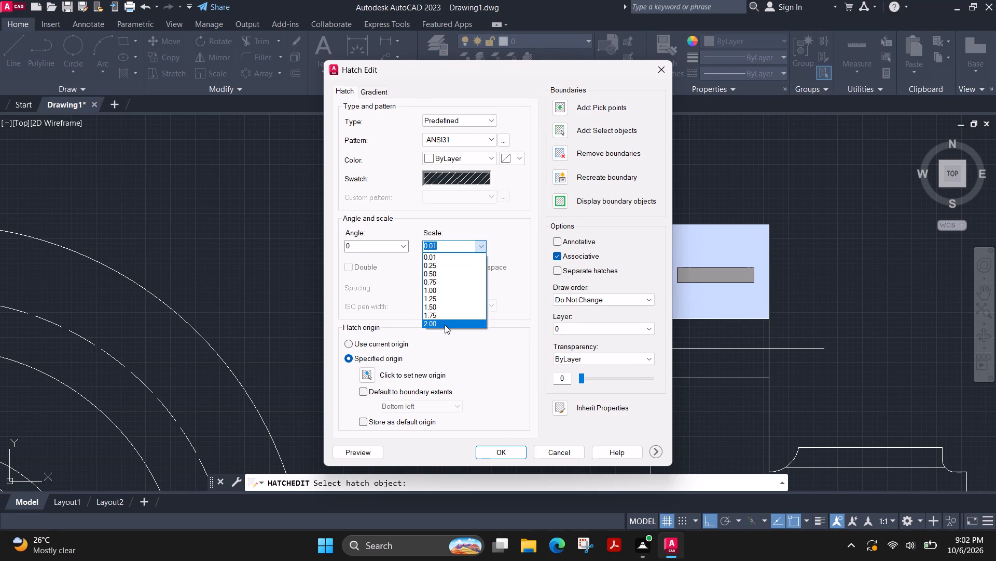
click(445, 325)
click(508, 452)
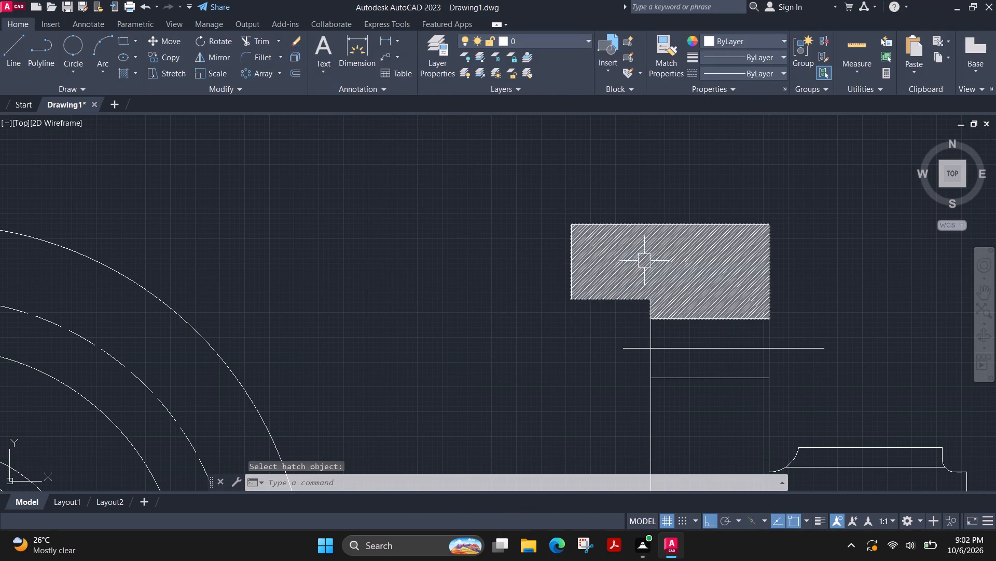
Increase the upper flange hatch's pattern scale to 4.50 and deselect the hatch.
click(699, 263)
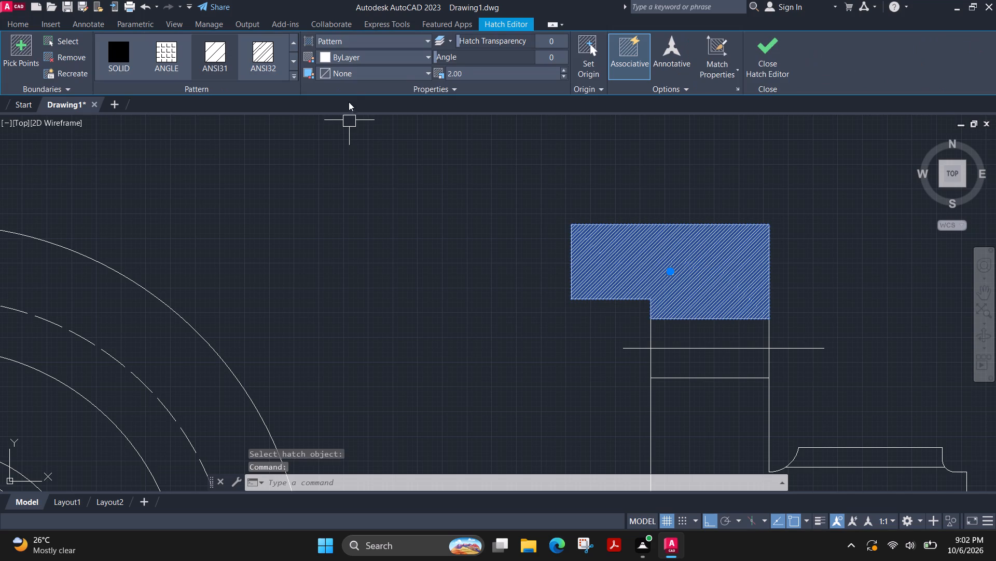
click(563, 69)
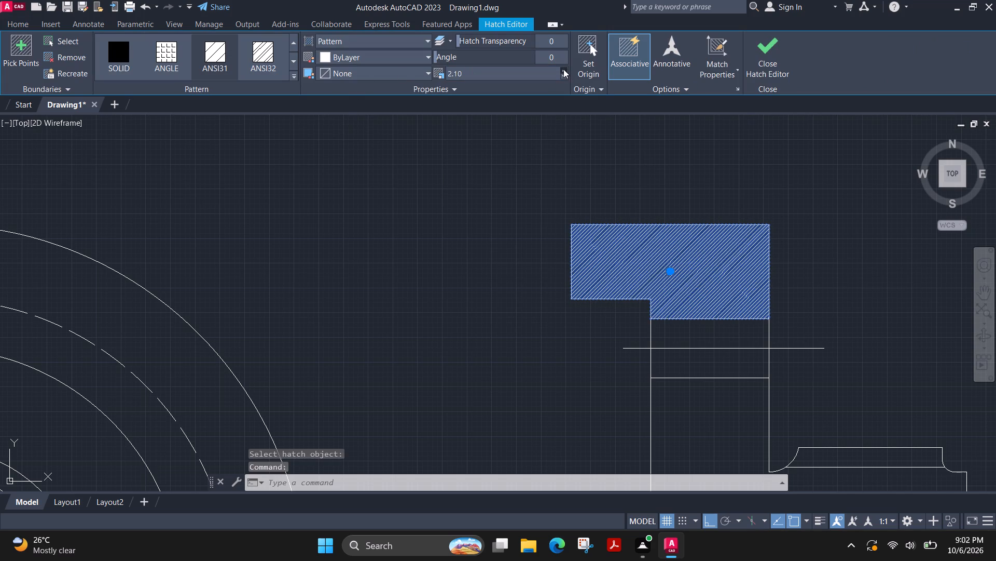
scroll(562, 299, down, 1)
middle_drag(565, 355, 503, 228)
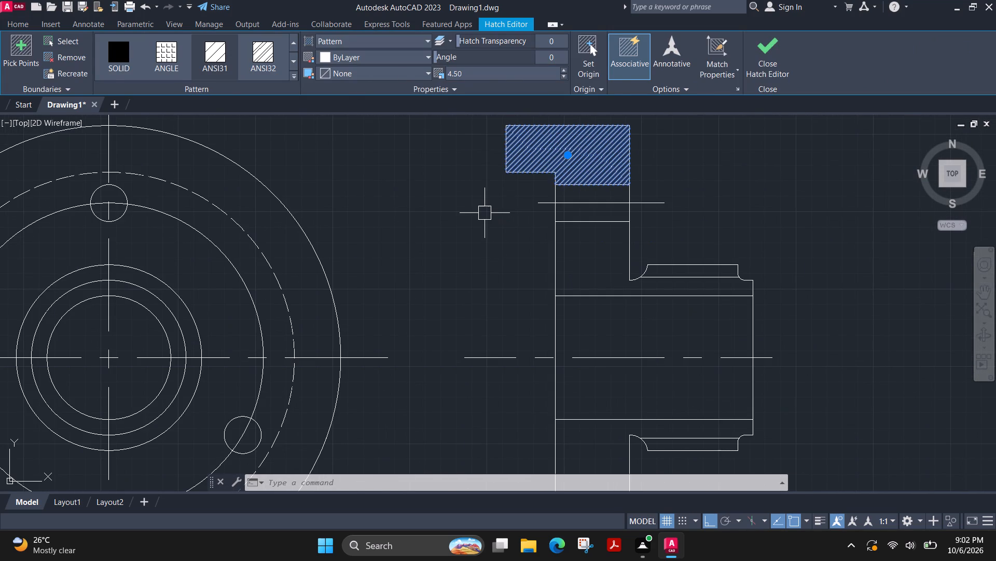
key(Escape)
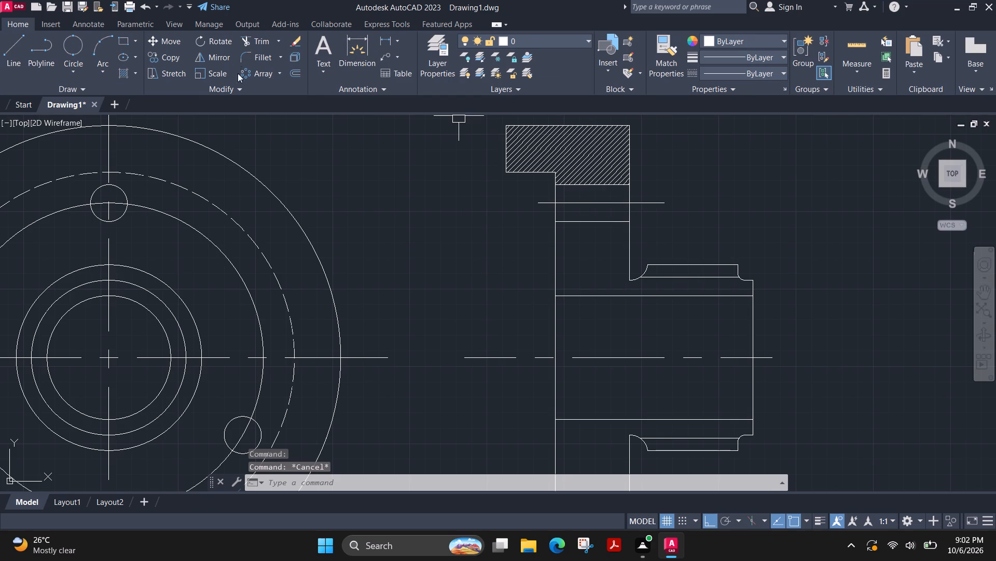
Hatch the remaining side view section areas: inner flange and hub walls, lower flange, and both outer hub strips, with automatically adjusted hatch scale.
click(125, 76)
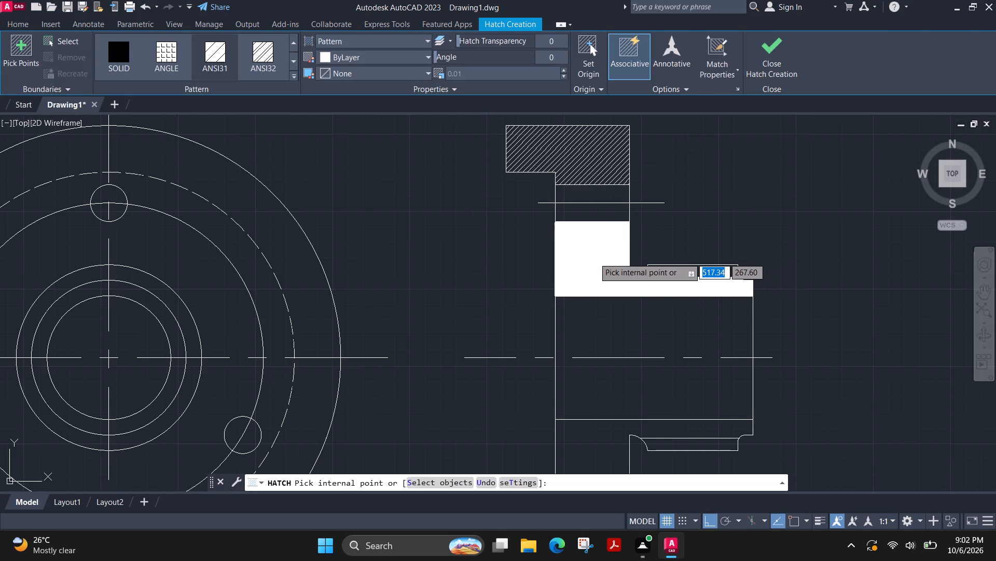
click(594, 258)
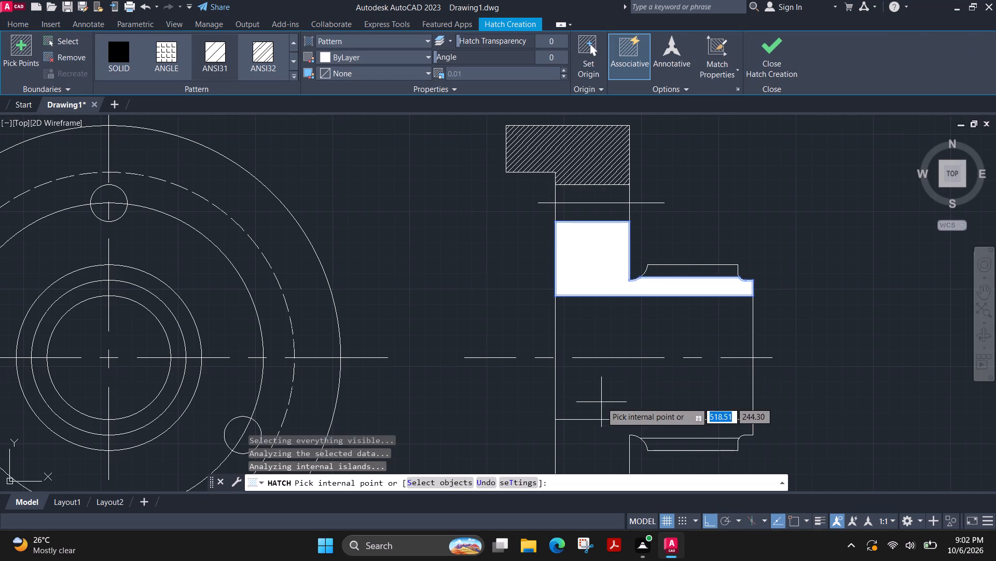
scroll(601, 396, down, 1)
middle_drag(601, 396, 579, 255)
click(568, 297)
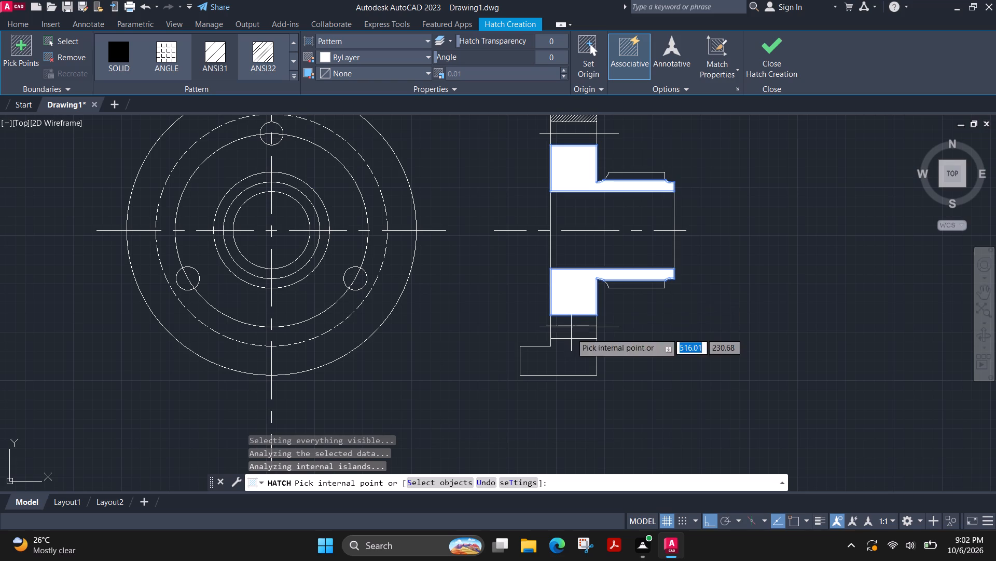
click(571, 360)
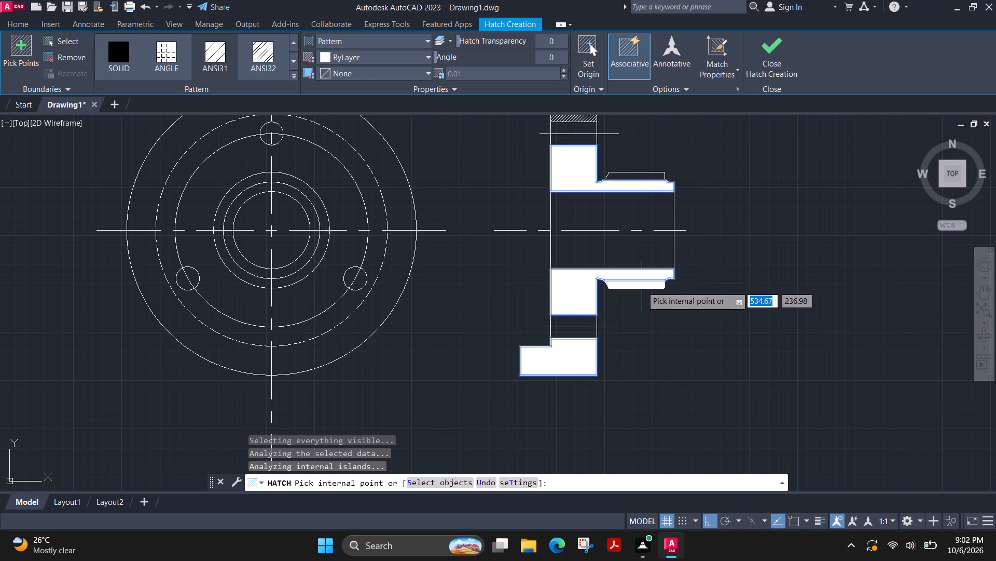
click(642, 286)
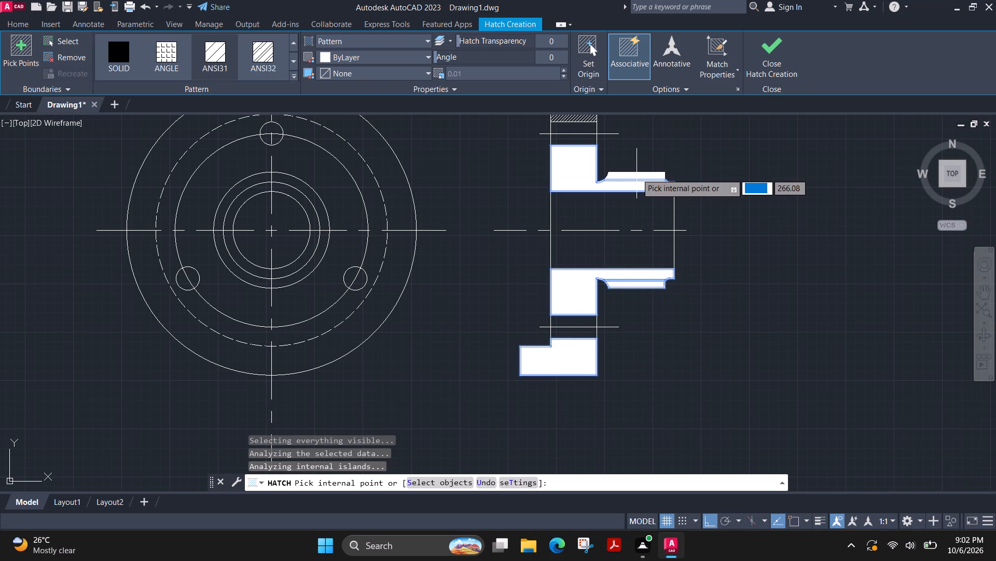
click(637, 173)
click(769, 72)
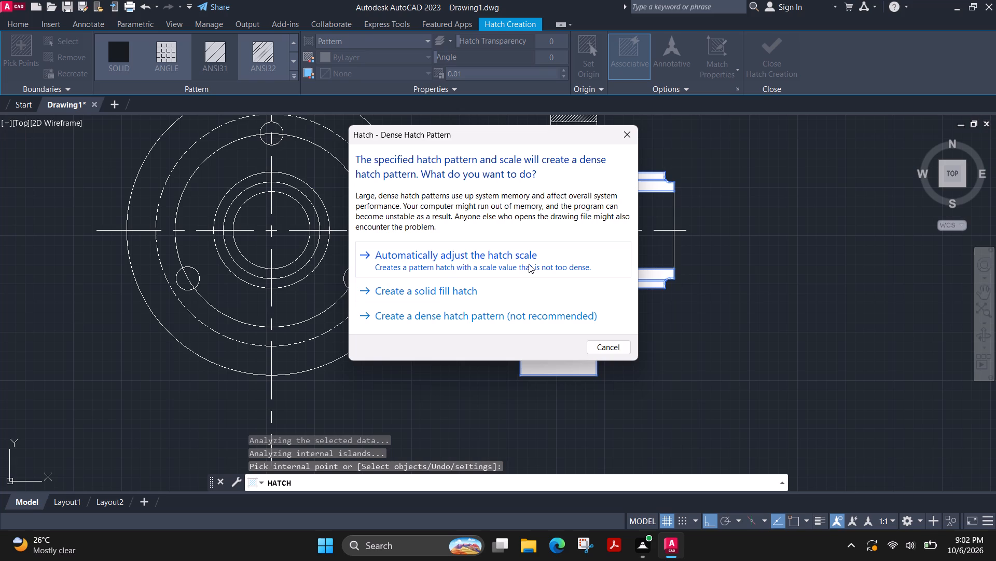
click(576, 262)
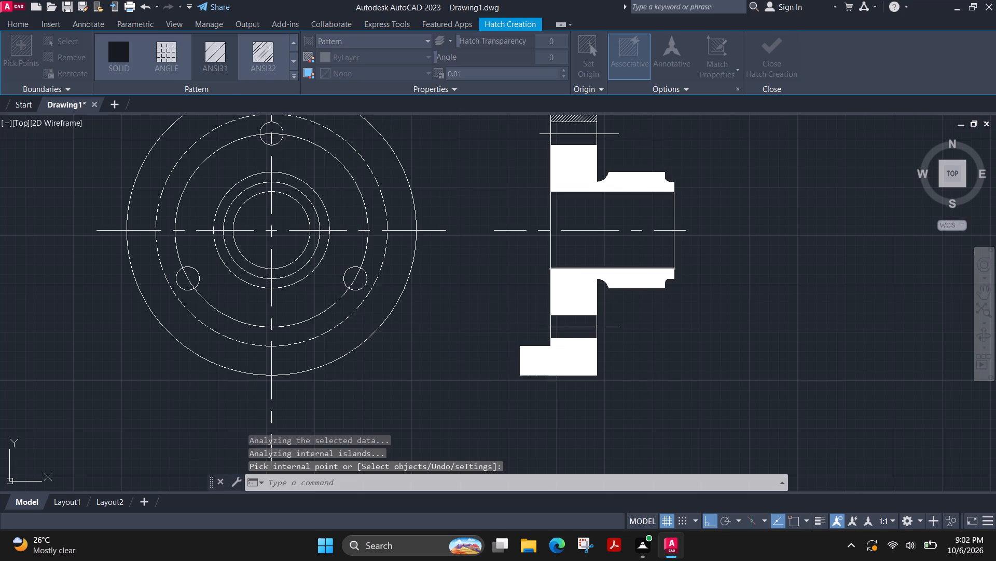
Set the pattern scale of the new hub and lower flange hatch to 12.00.
click(577, 169)
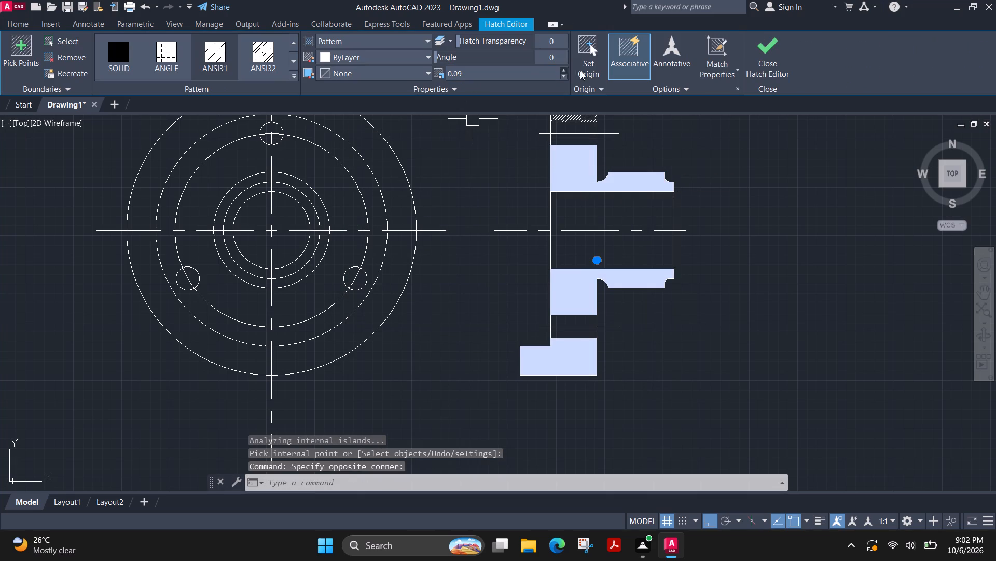
click(565, 69)
click(563, 70)
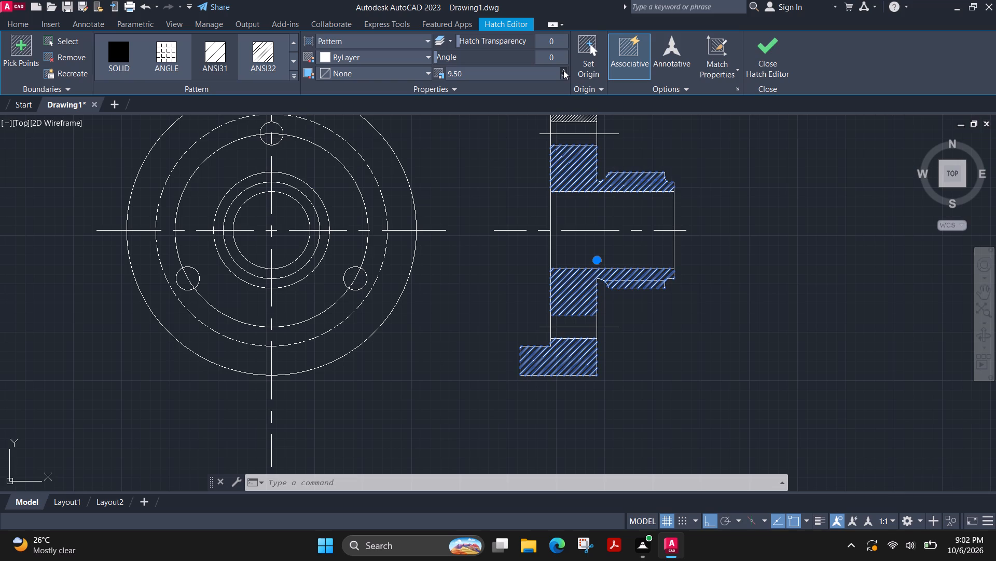
click(563, 70)
click(563, 70)
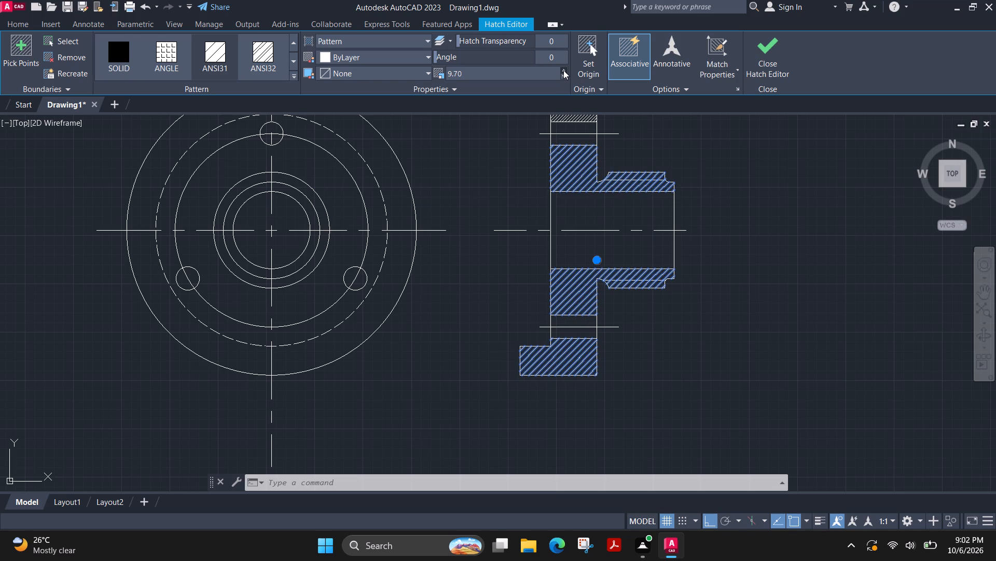
click(563, 70)
click(563, 70)
double_click(563, 70)
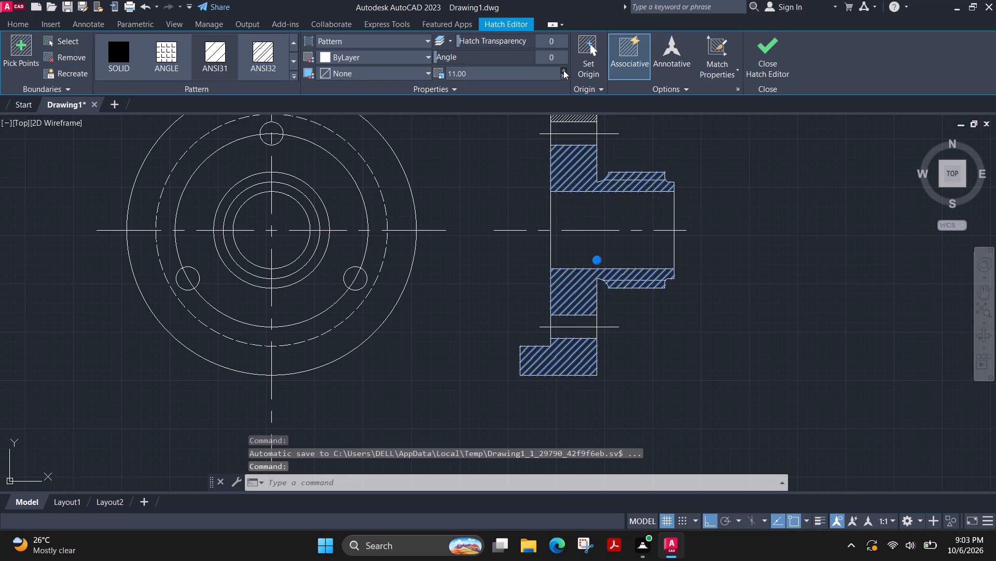
double_click(563, 70)
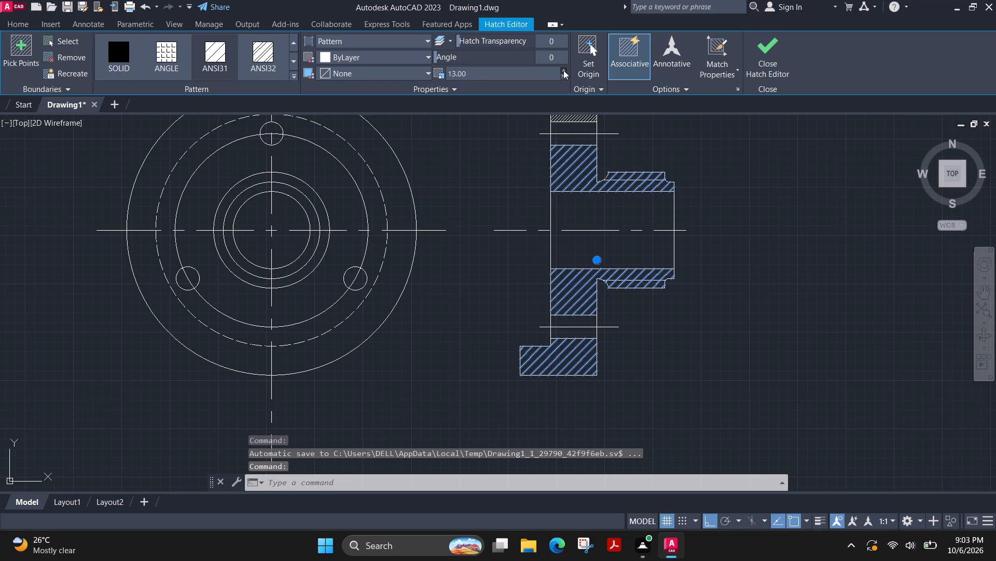
click(561, 77)
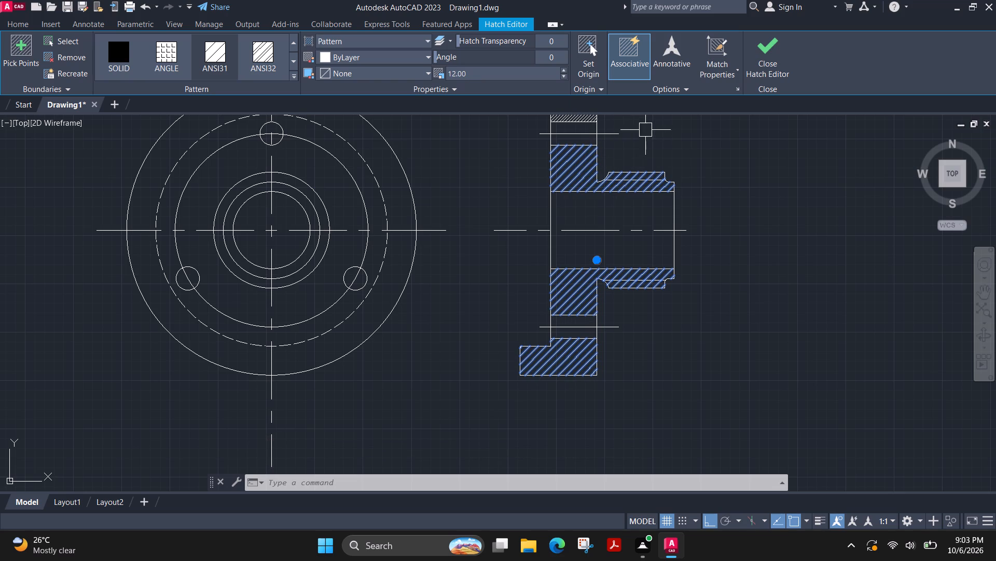
Add the upper flange hatch to the selection, set both hatches' pattern scale to 12, and deselect them.
middle_drag(645, 130, 629, 228)
click(554, 201)
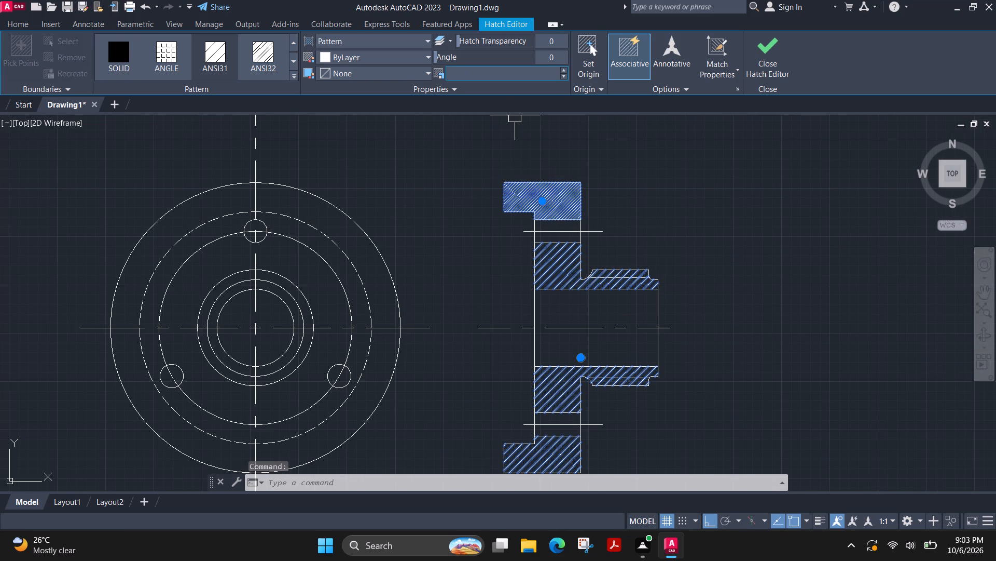
click(492, 70)
text(12)
key(Return)
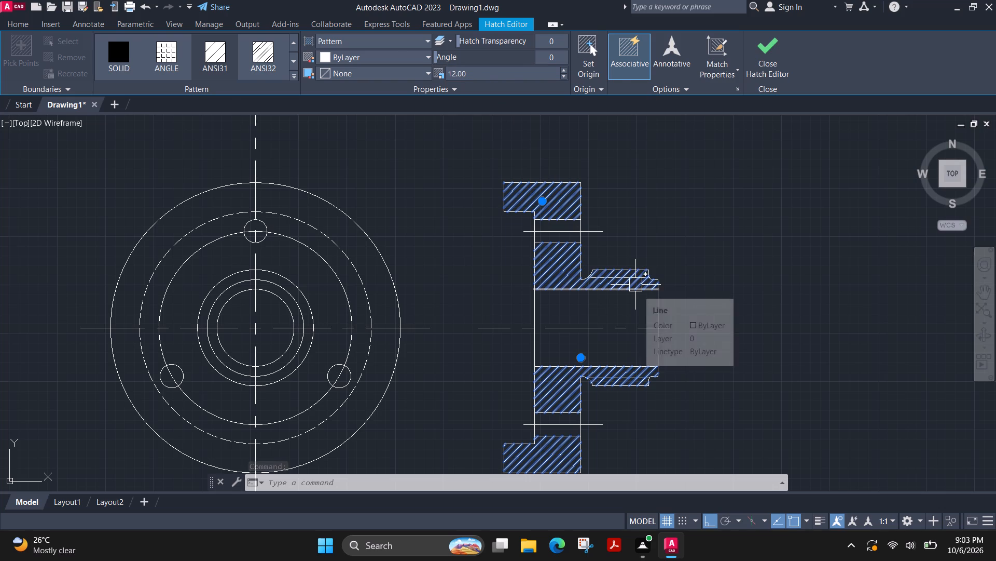
key(Escape)
Select both side section hatches, set their hatch angle to 90, and finish editing them.
click(550, 260)
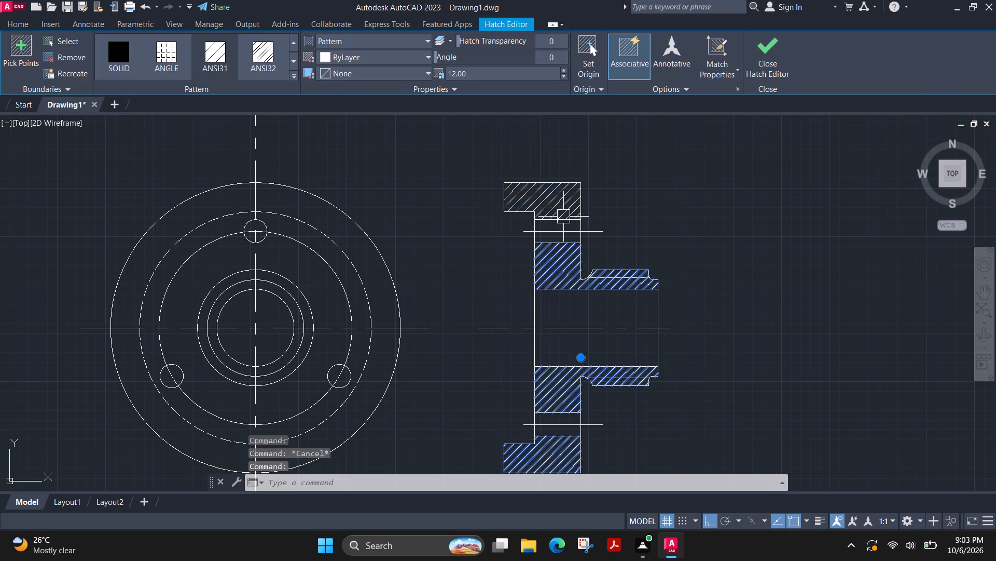
click(563, 207)
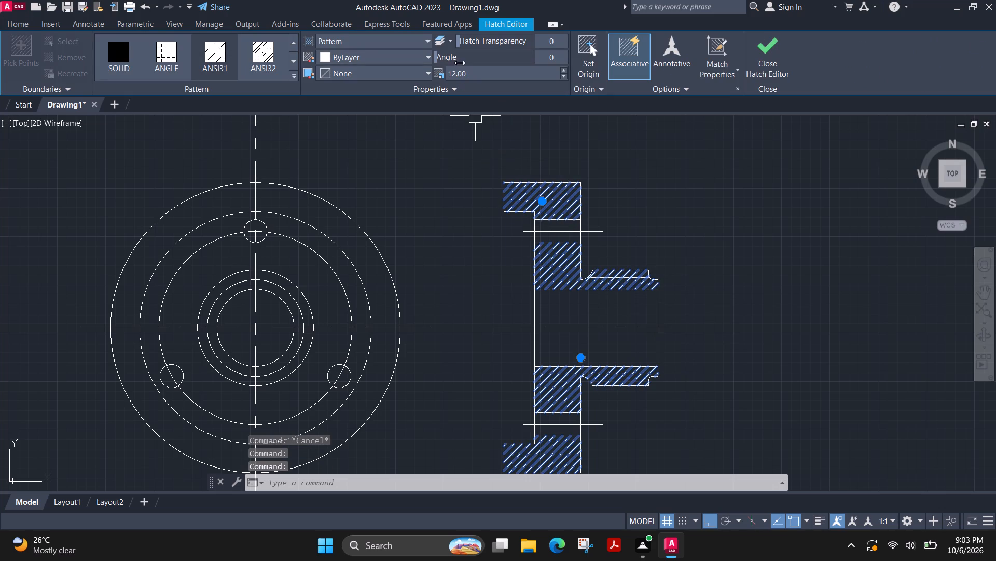
click(555, 59)
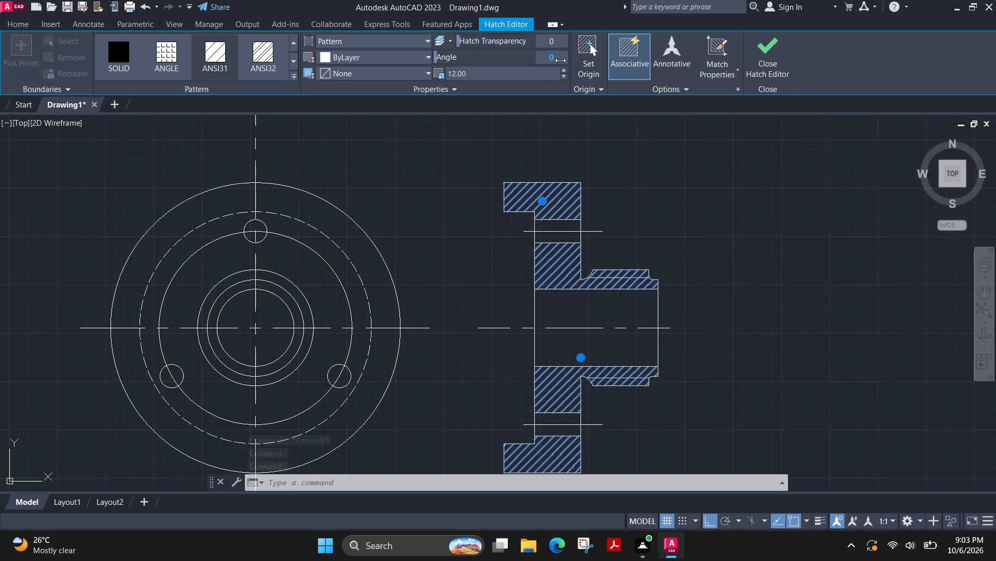
text(90)
key(Return)
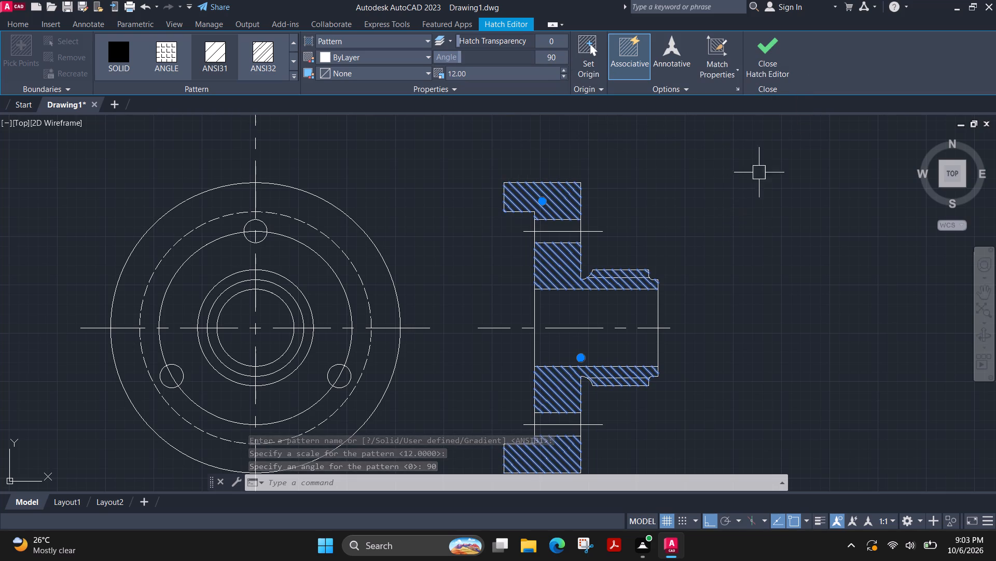
click(773, 43)
Dimension the outer circle's overall diameter vertically in the front view, placing the dimension line to the left of the circle.
scroll(707, 307, down, 1)
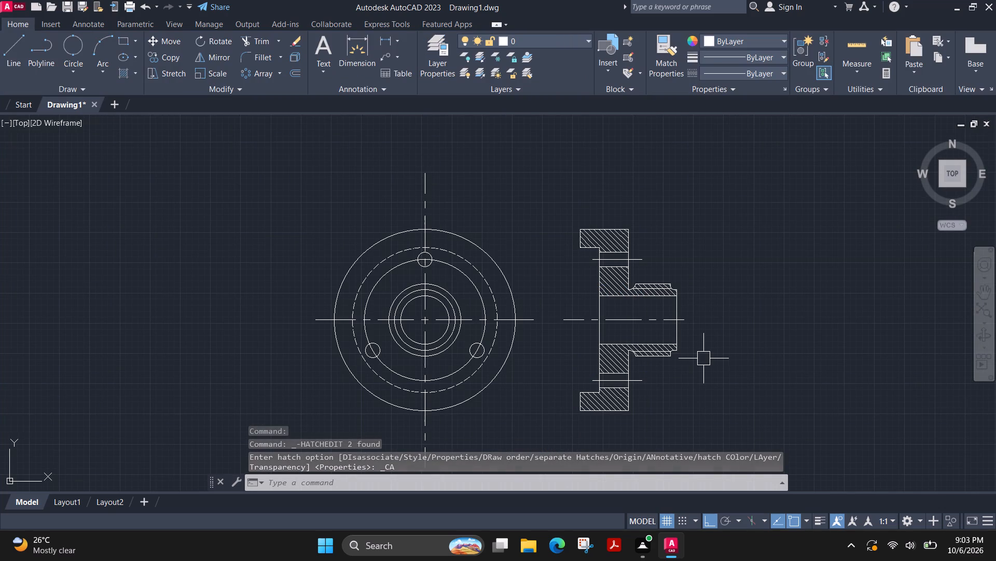
middle_drag(703, 358, 659, 308)
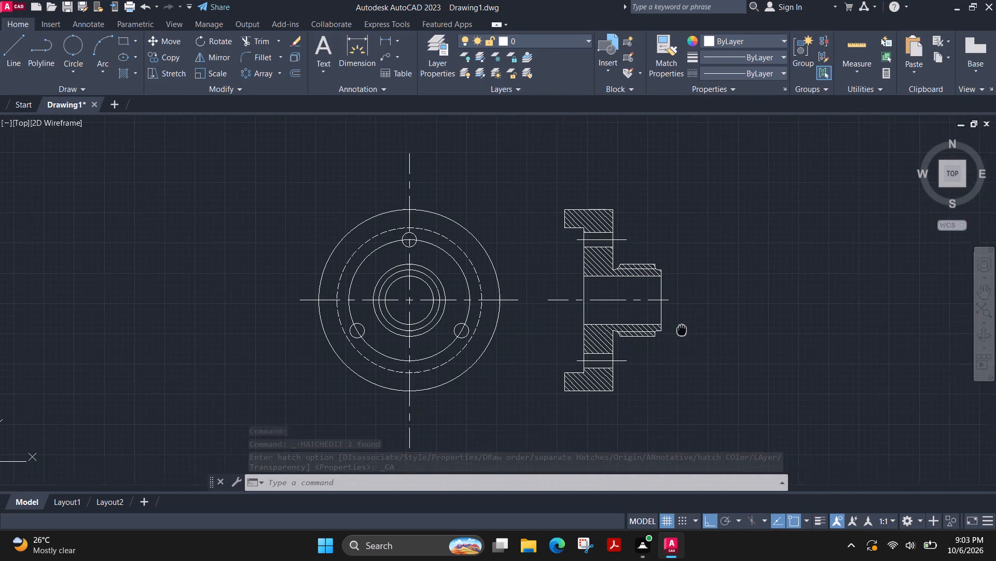
middle_drag(659, 308, 635, 294)
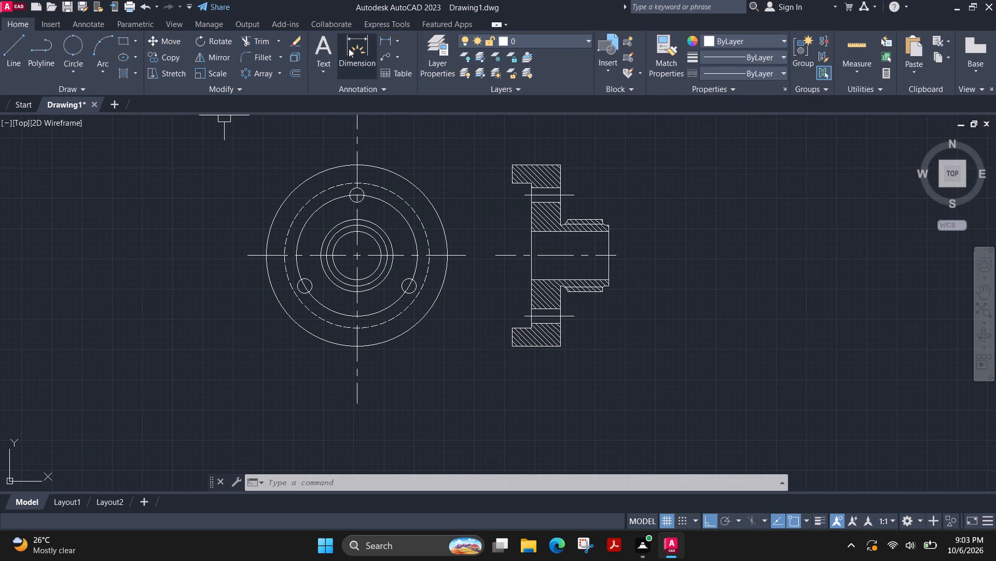
click(349, 48)
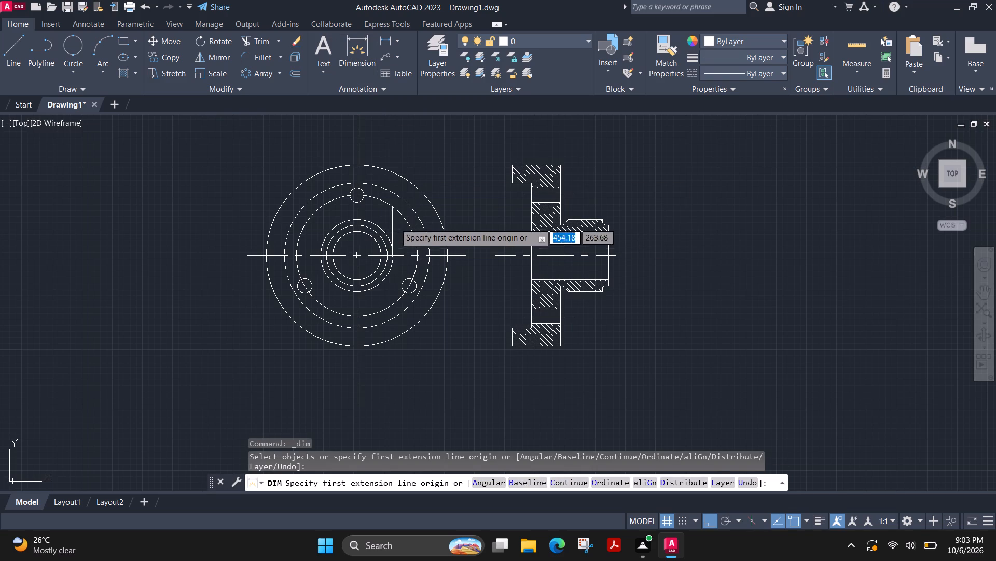
click(357, 168)
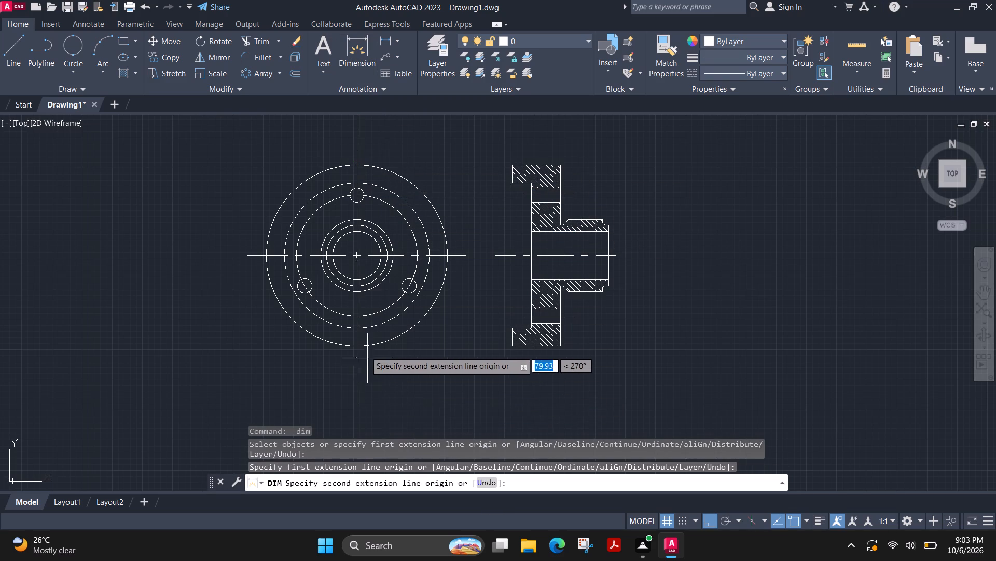
click(355, 343)
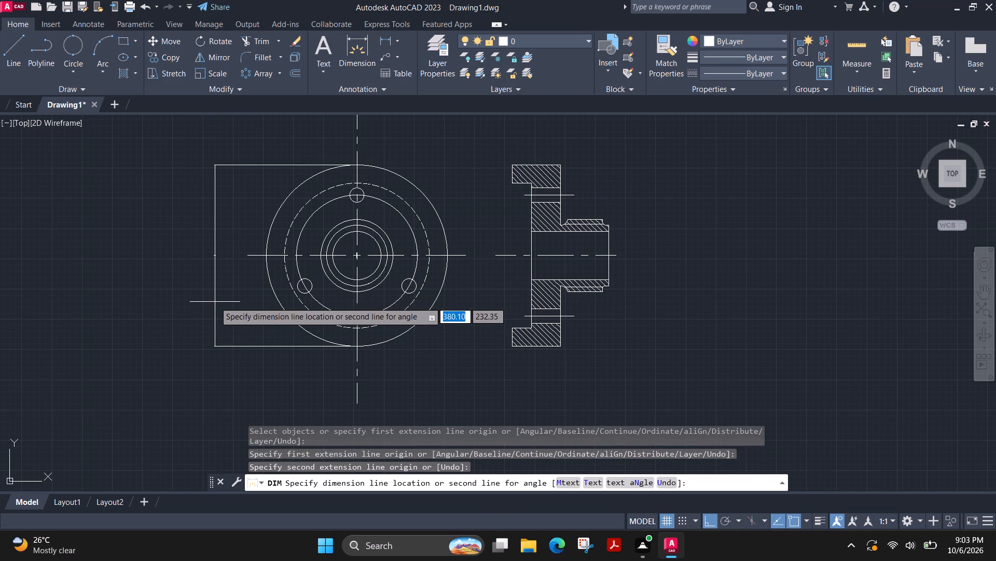
click(218, 302)
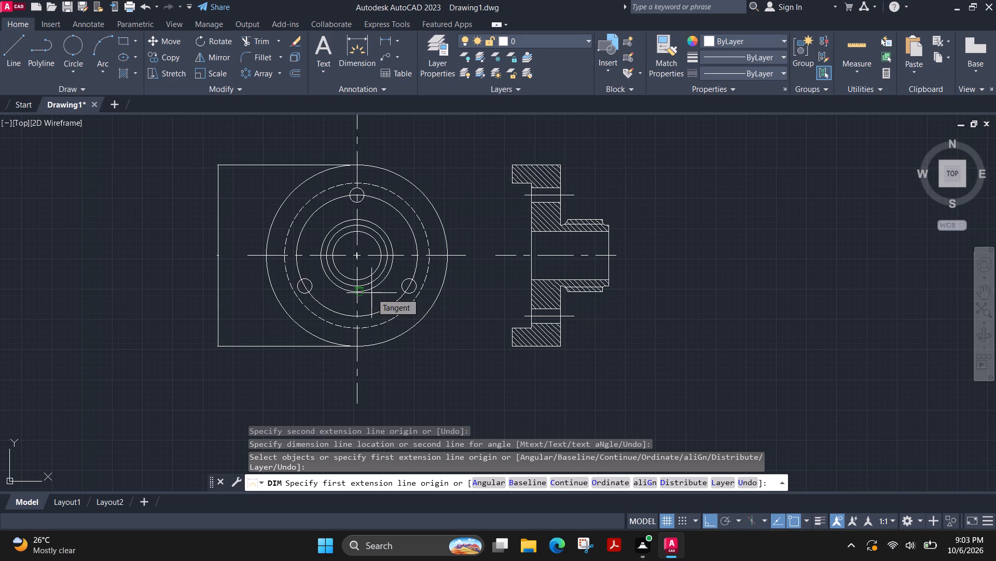
scroll(211, 269, up, 7)
scroll(228, 262, down, 2)
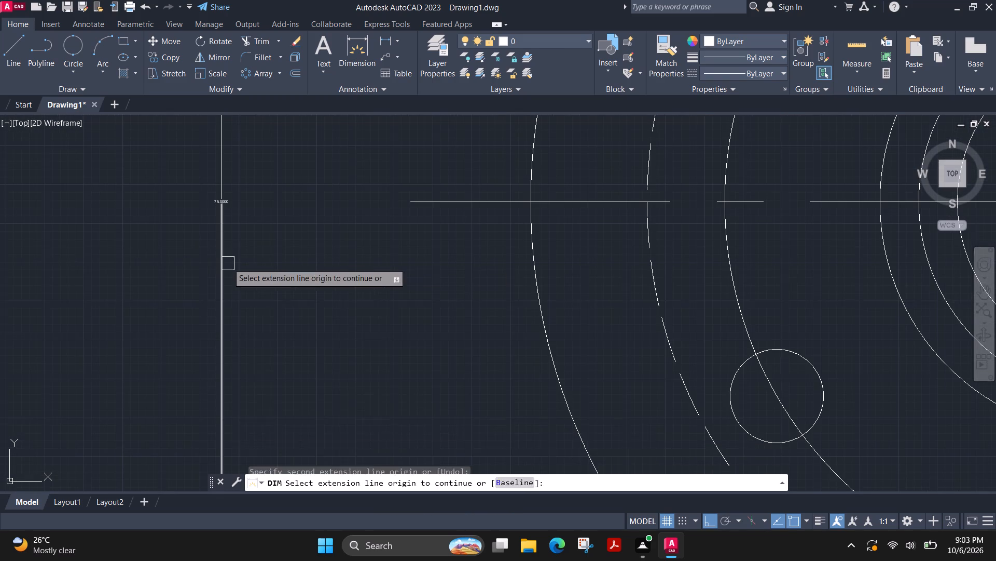
scroll(312, 209, down, 2)
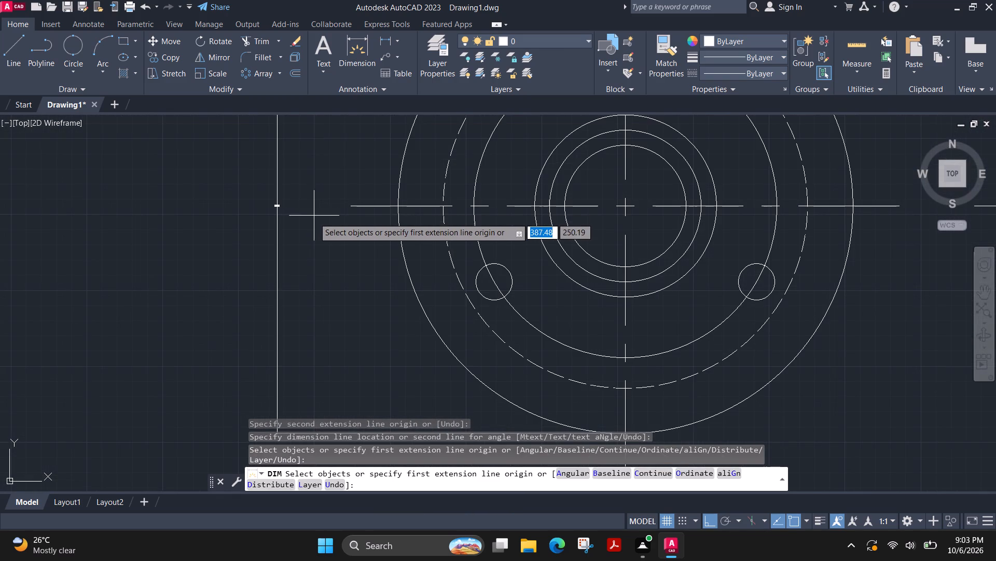
End dimensioning and set the drawing units' length precision to one decimal place (0.0).
text(uni)
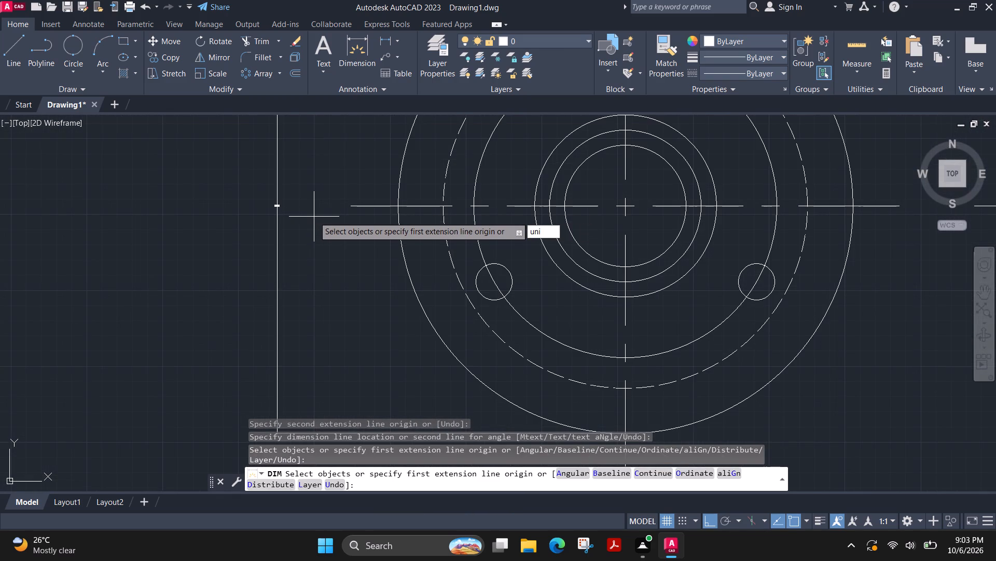
key(Escape)
text(un)
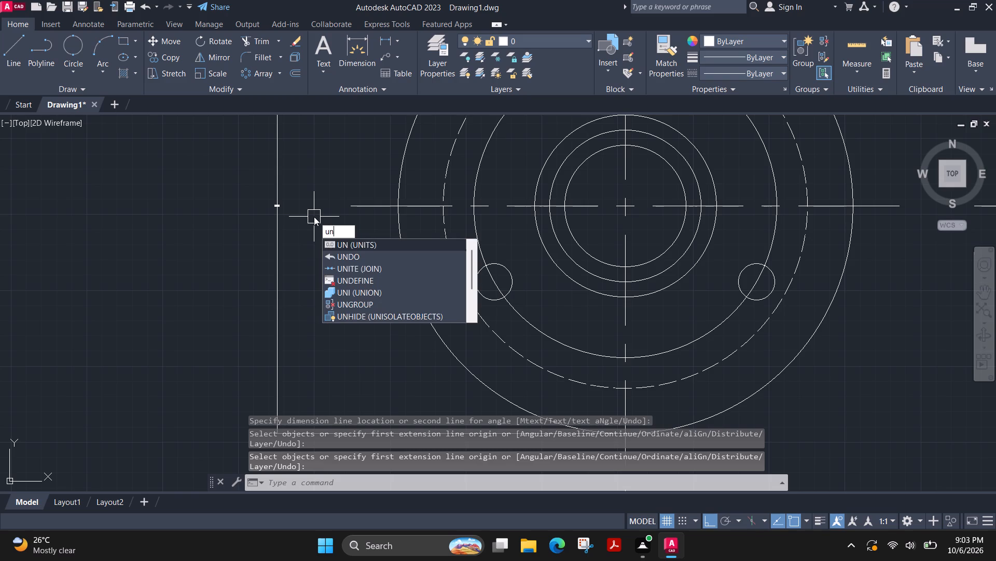
key(Return)
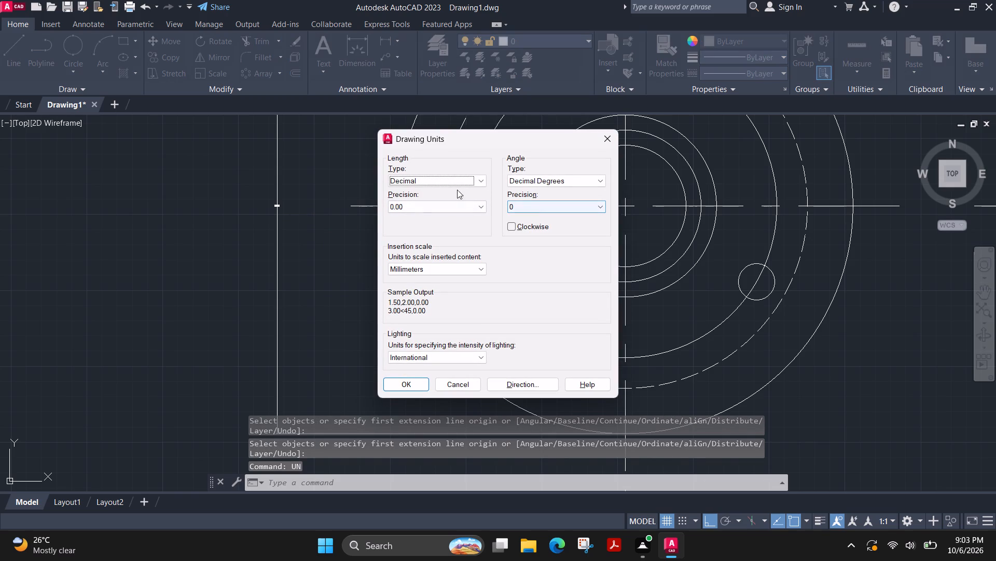
click(480, 210)
click(431, 223)
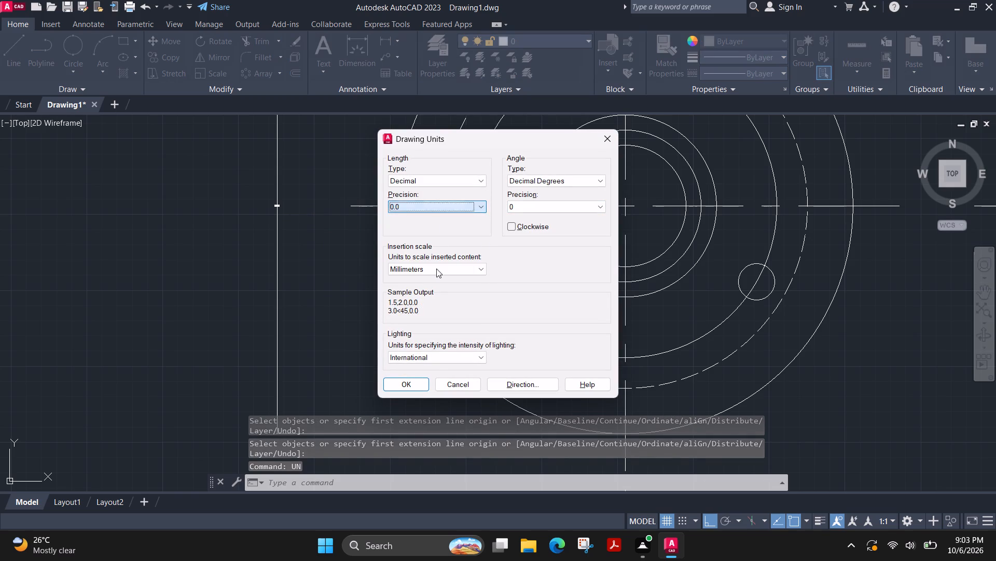
click(416, 384)
Modify the Standard dimension style, raising its text height to 2.18.
scroll(362, 257, down, 2)
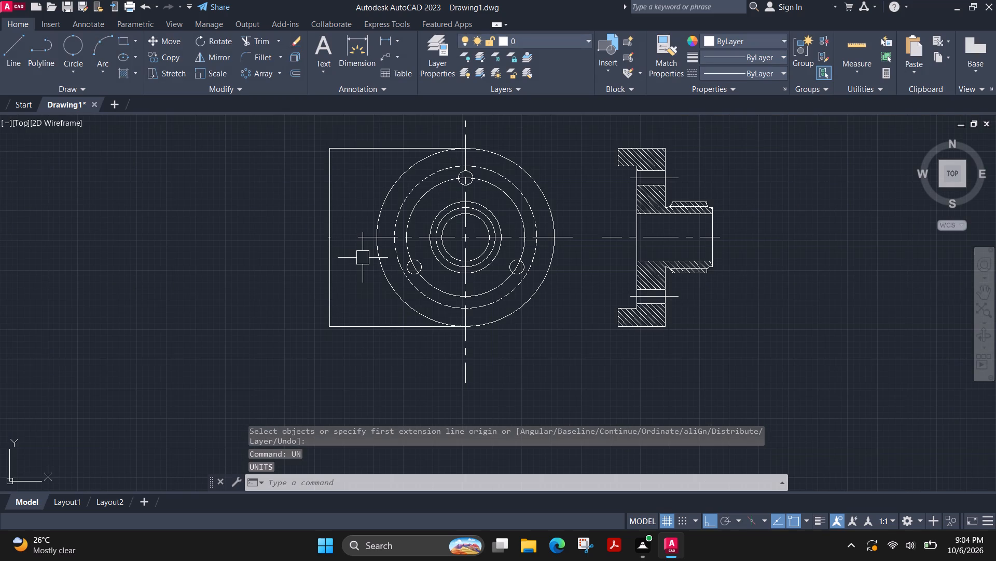
text(dy)
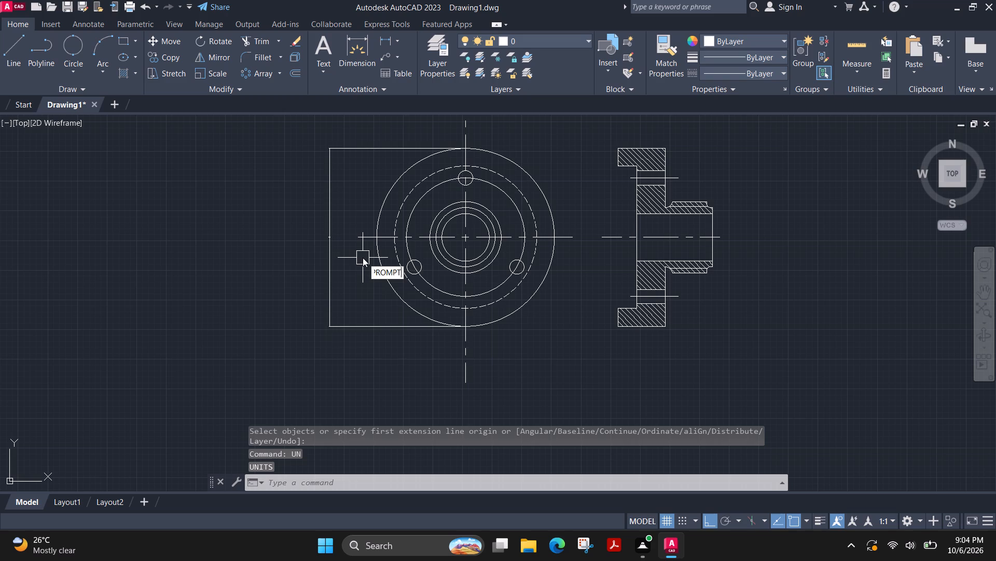
key(BackSpace)
key(i)
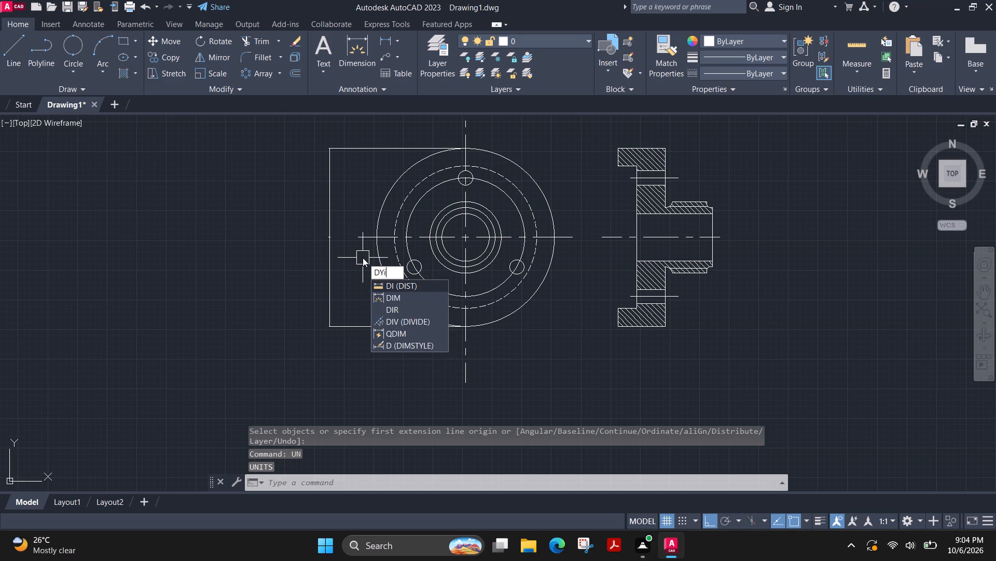
key(BackSpace)
key(BackSpace)
key(i)
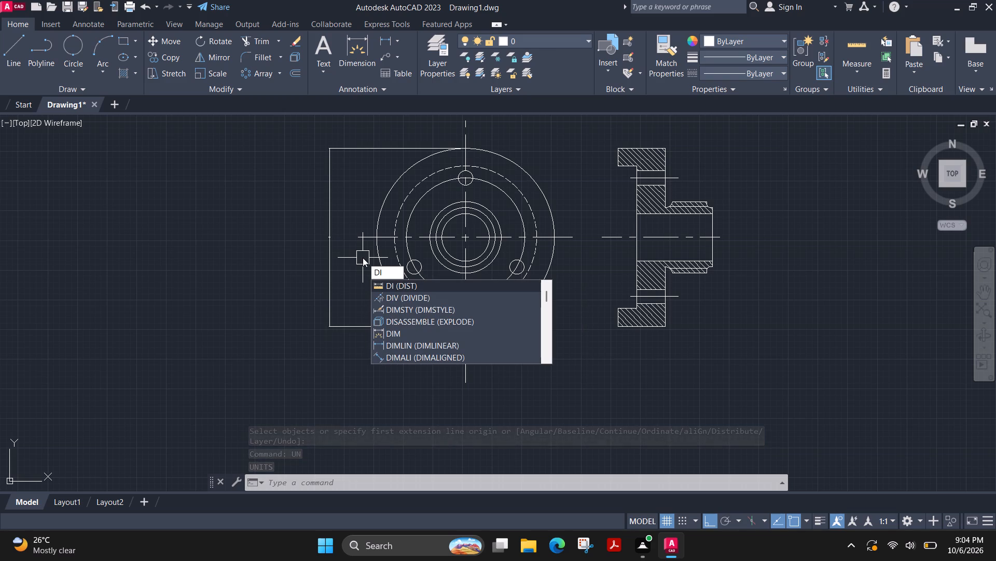
key(Down)
key(Down)
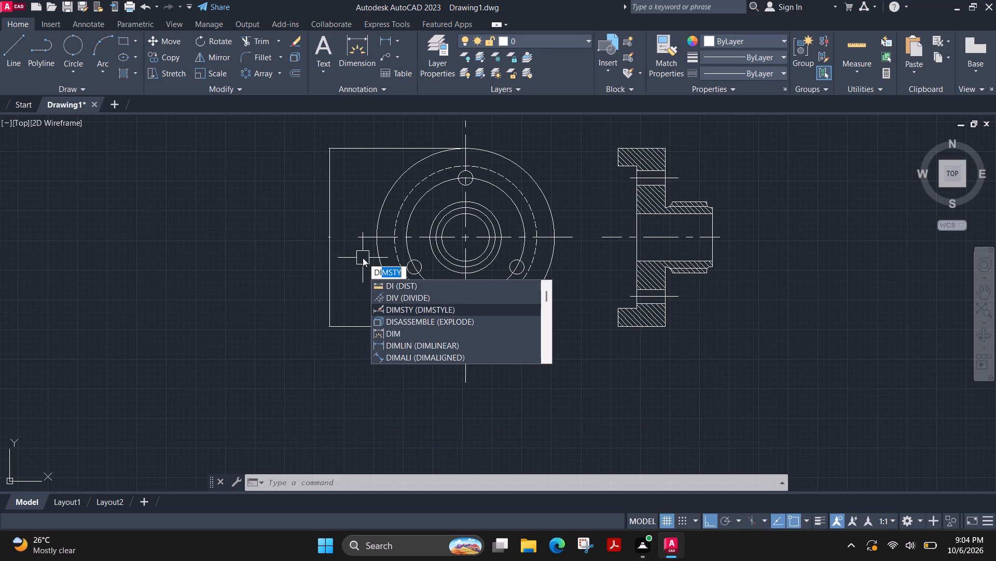
key(Return)
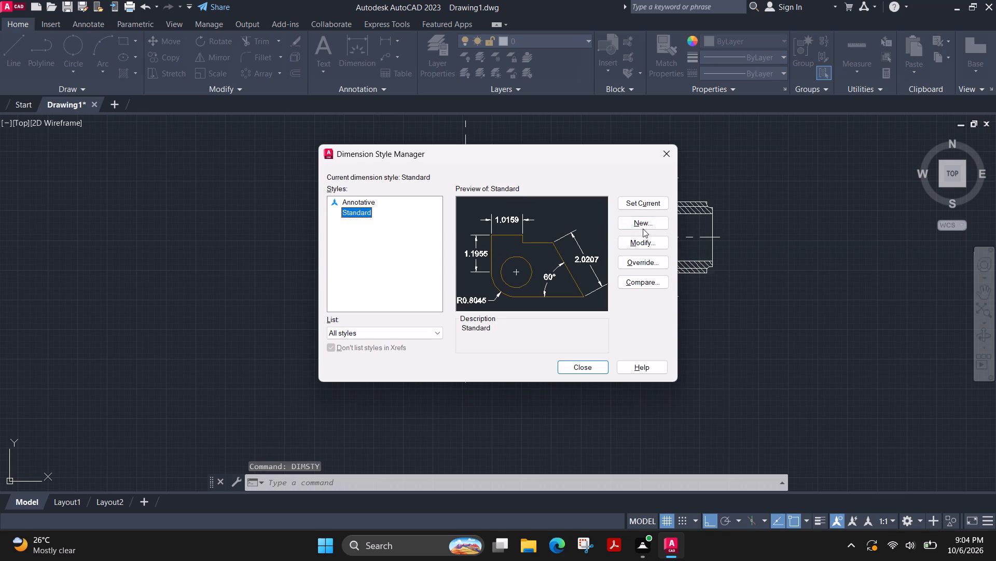
click(654, 239)
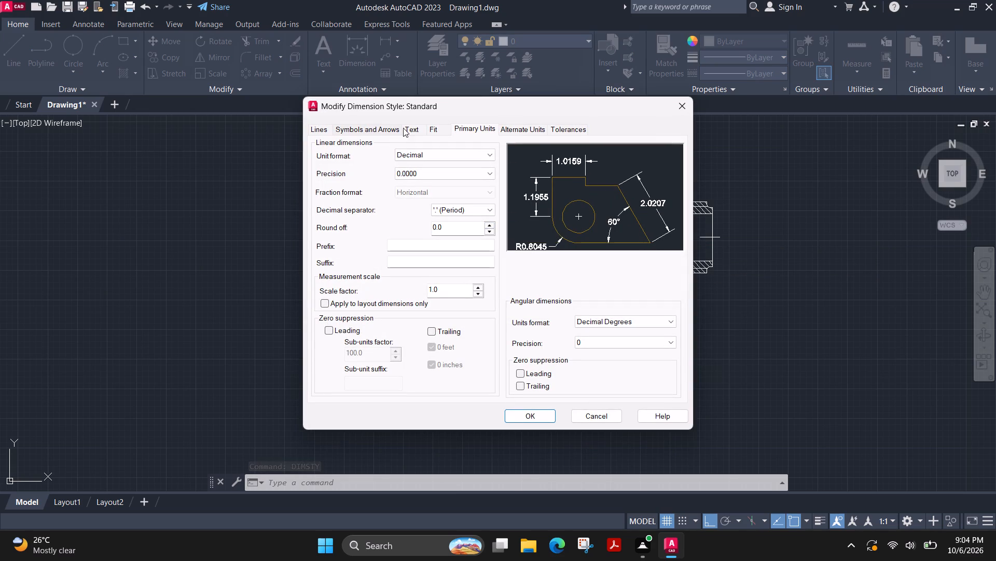
click(414, 130)
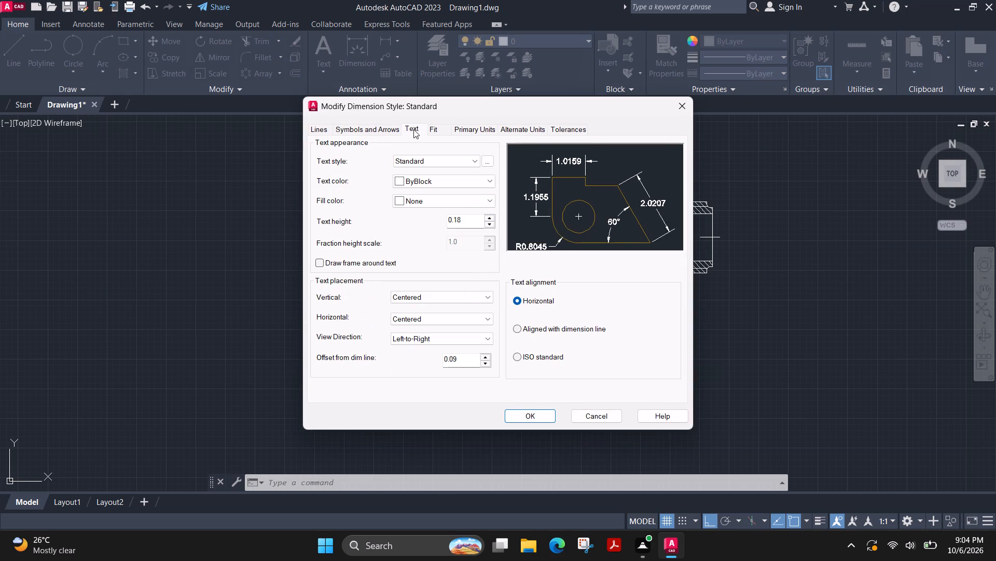
double_click(488, 219)
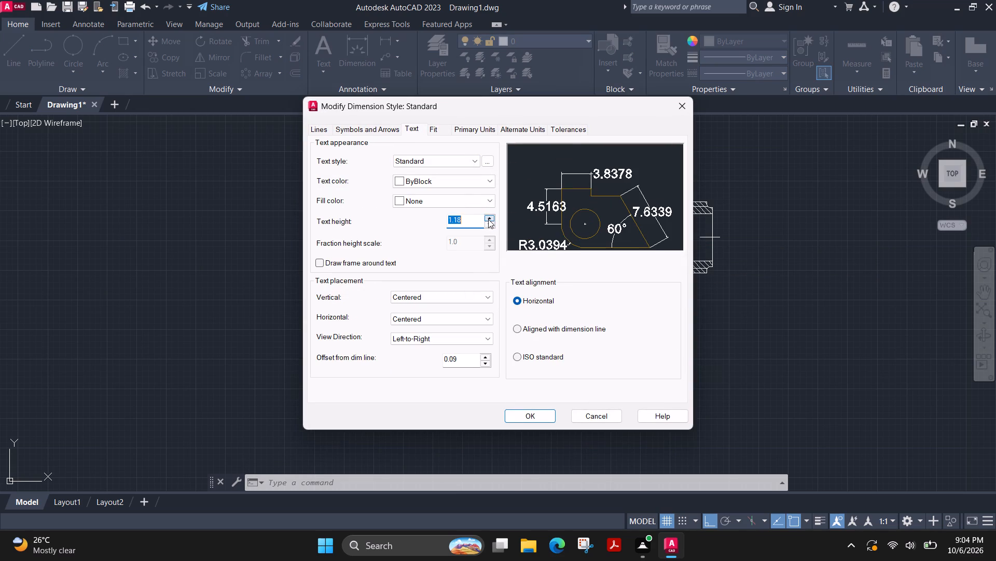
click(488, 219)
click(488, 219)
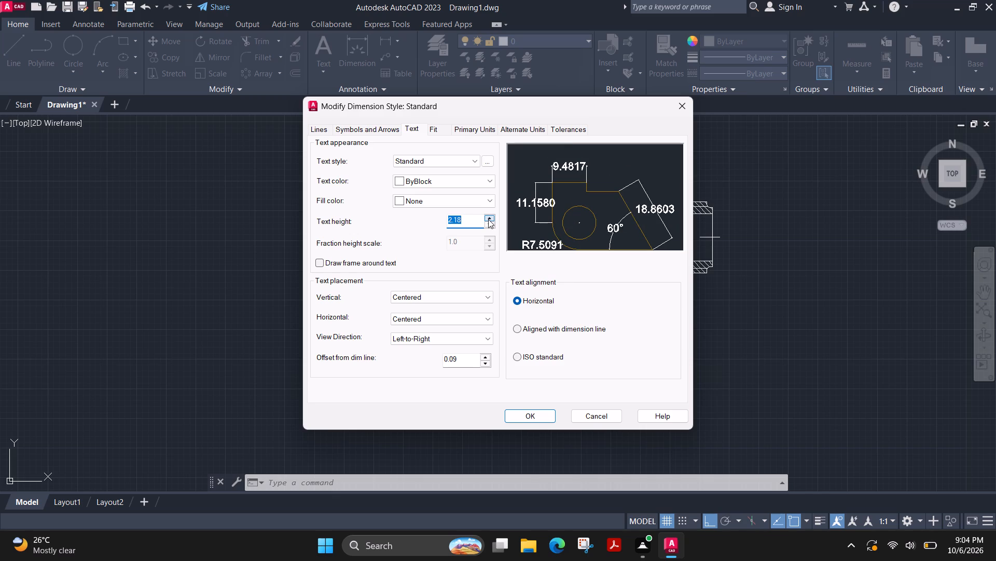
Set the Standard dimension style's linear precision to 0.0, save the style, and make it current.
click(434, 128)
click(359, 126)
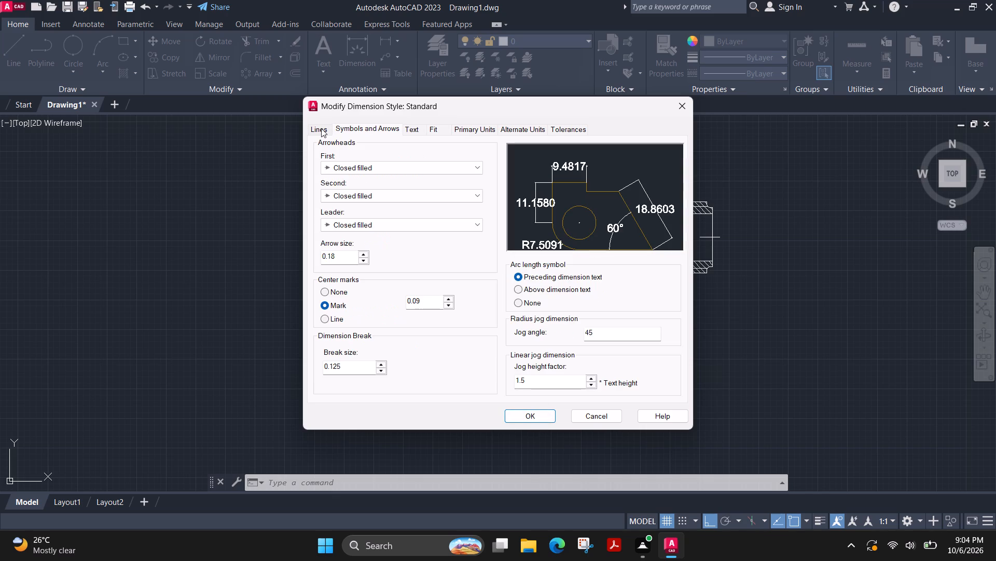
click(321, 128)
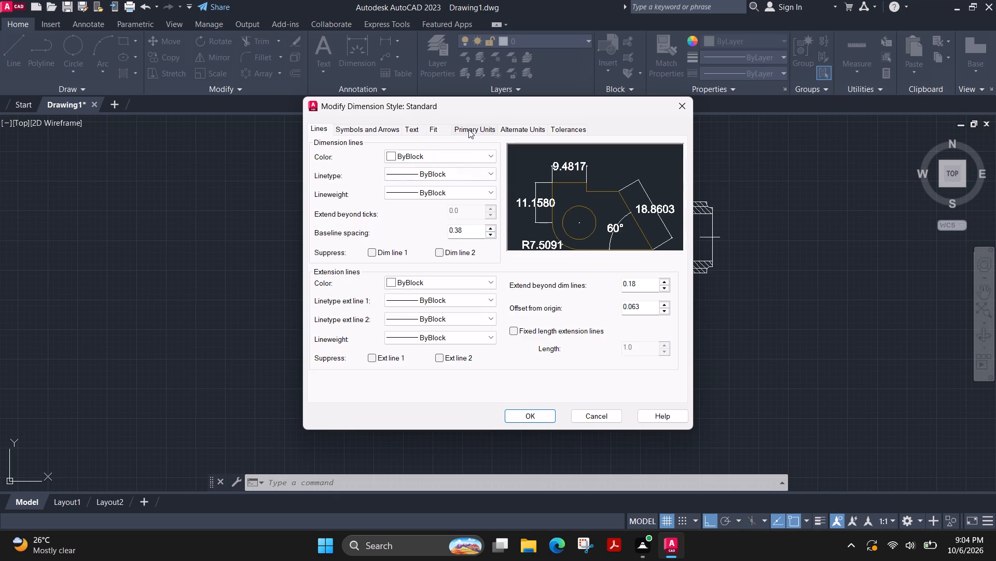
click(468, 129)
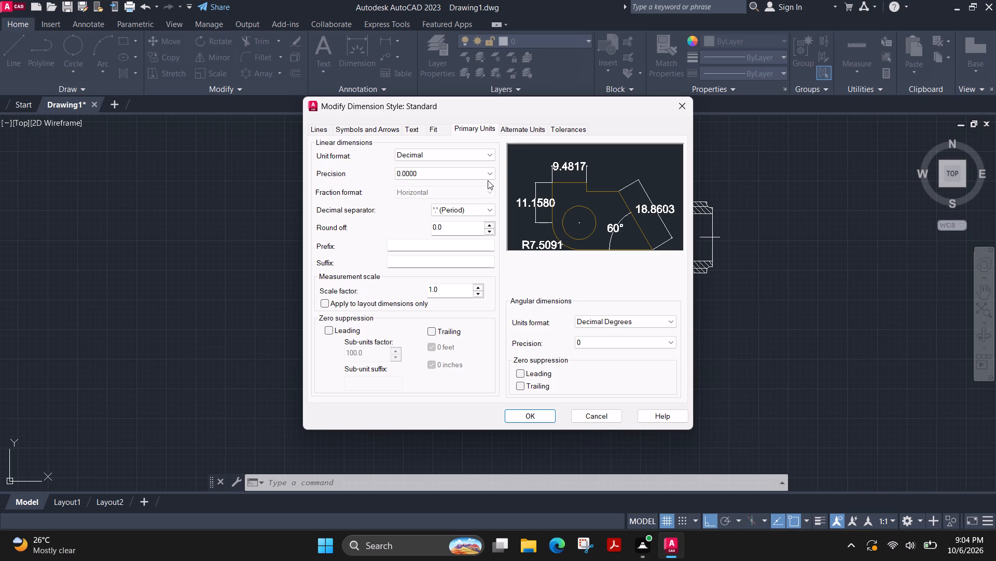
click(488, 175)
click(425, 193)
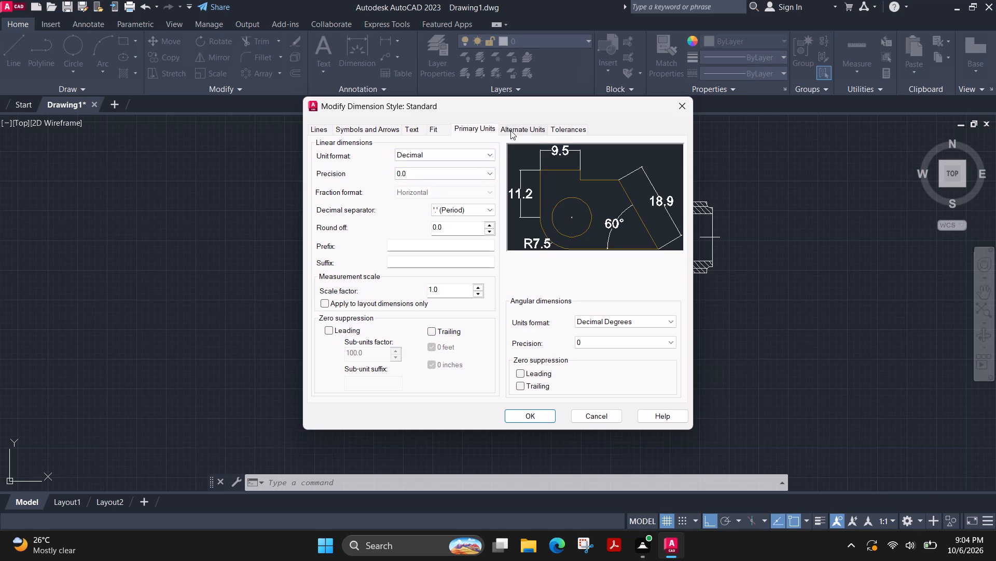
click(512, 130)
click(566, 124)
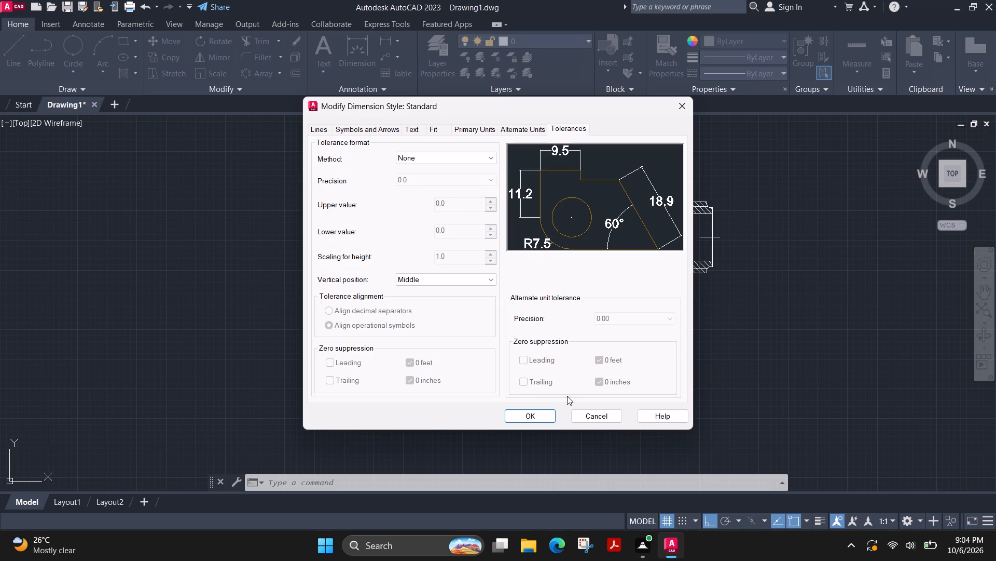
click(540, 414)
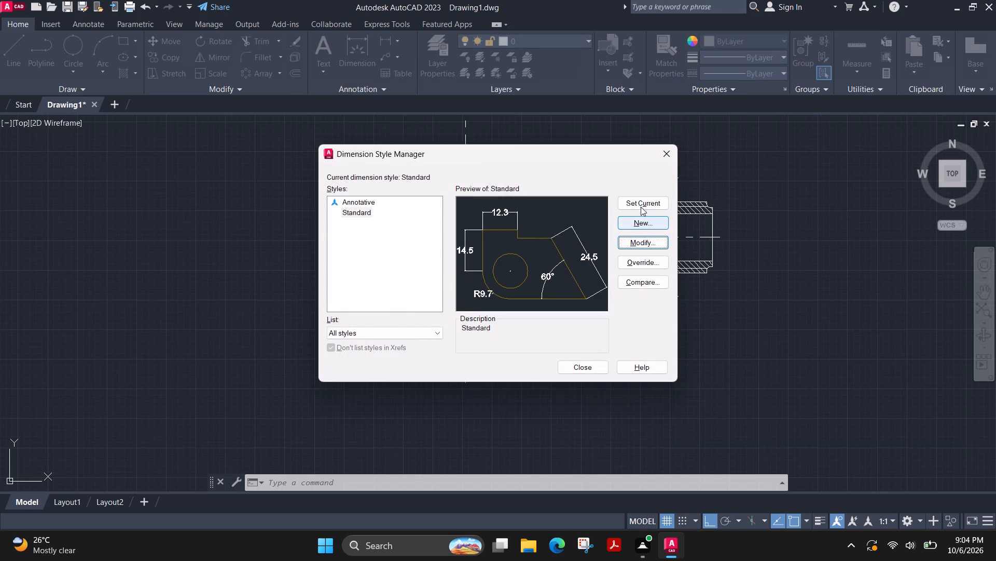
click(643, 205)
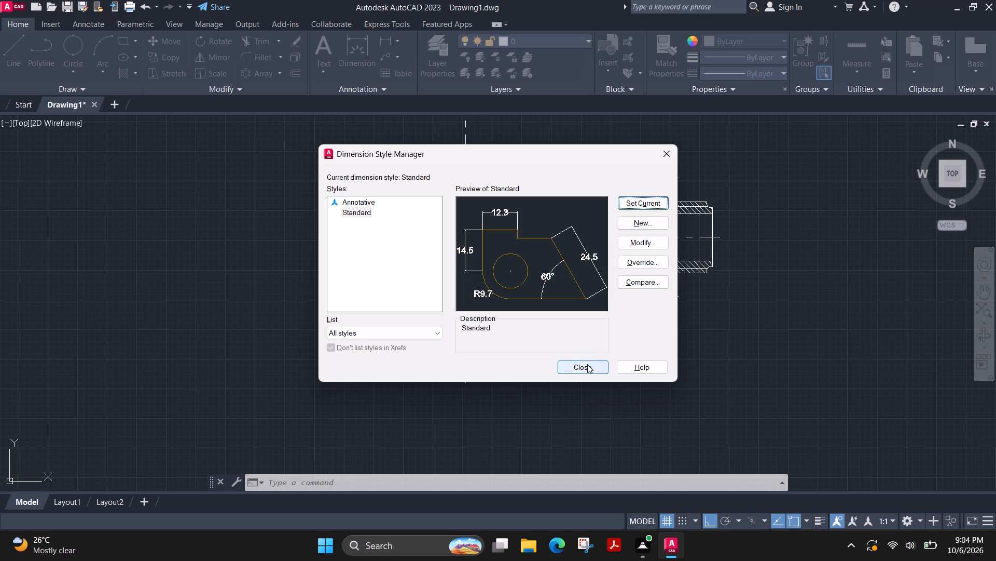
click(587, 364)
scroll(362, 250, down, 1)
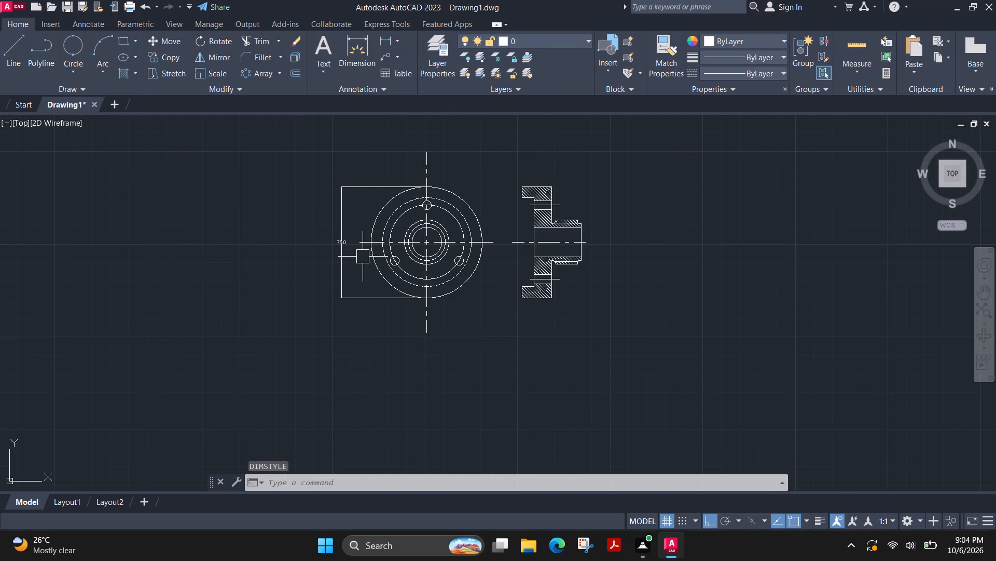
Add a diameter dimension to the top bolt hole in the front view, placing its text above and right of the outer circle.
scroll(366, 257, up, 1)
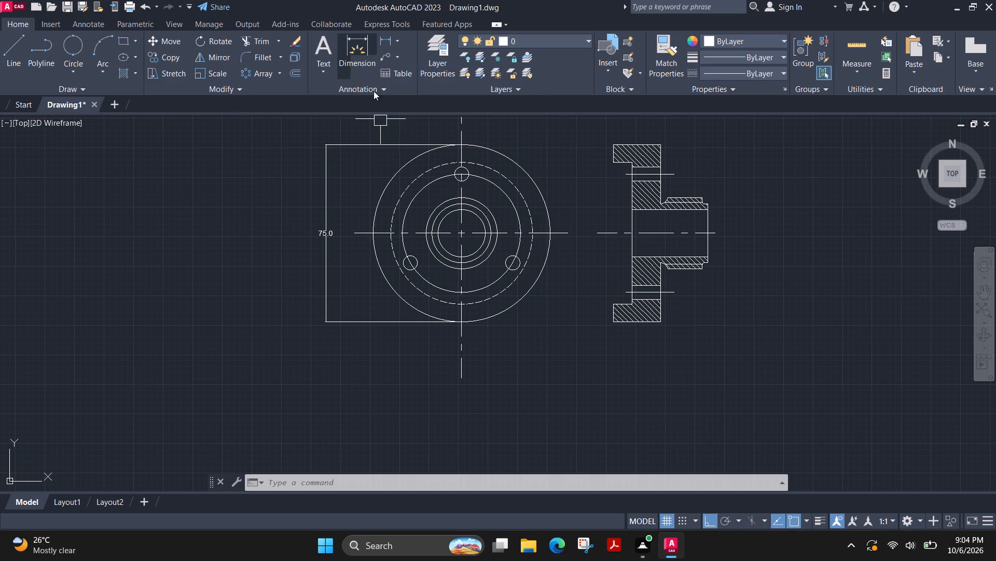
click(396, 39)
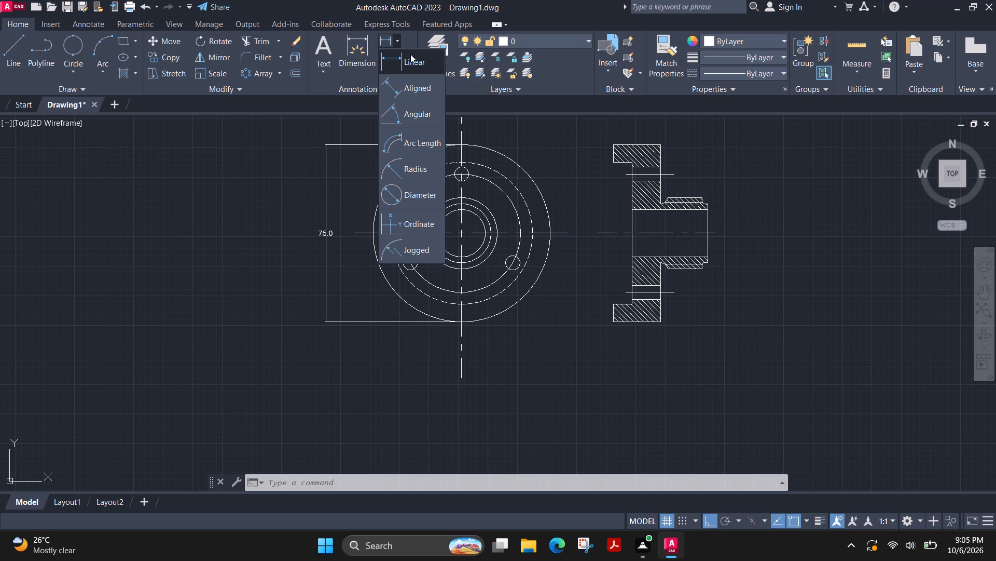
click(425, 195)
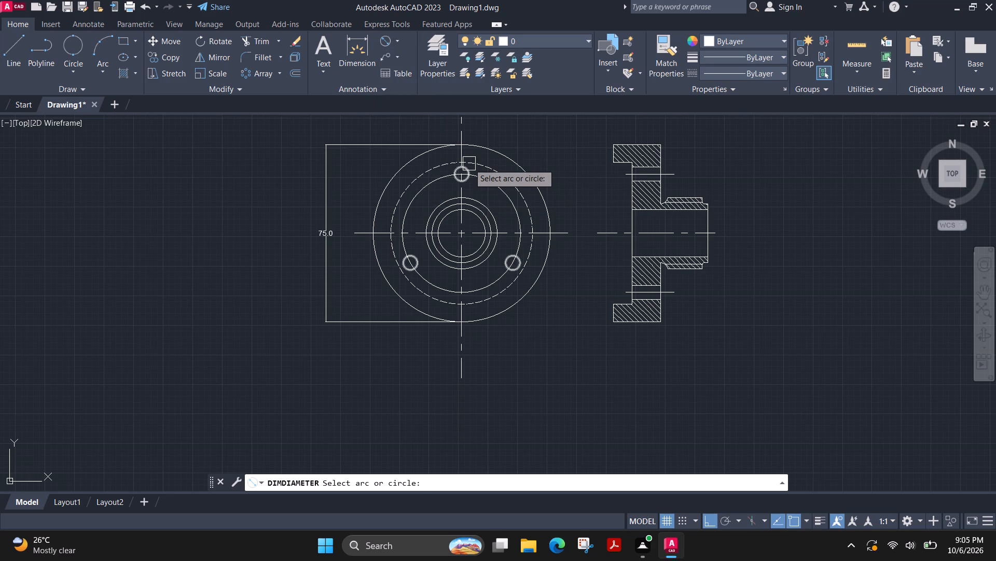
click(468, 165)
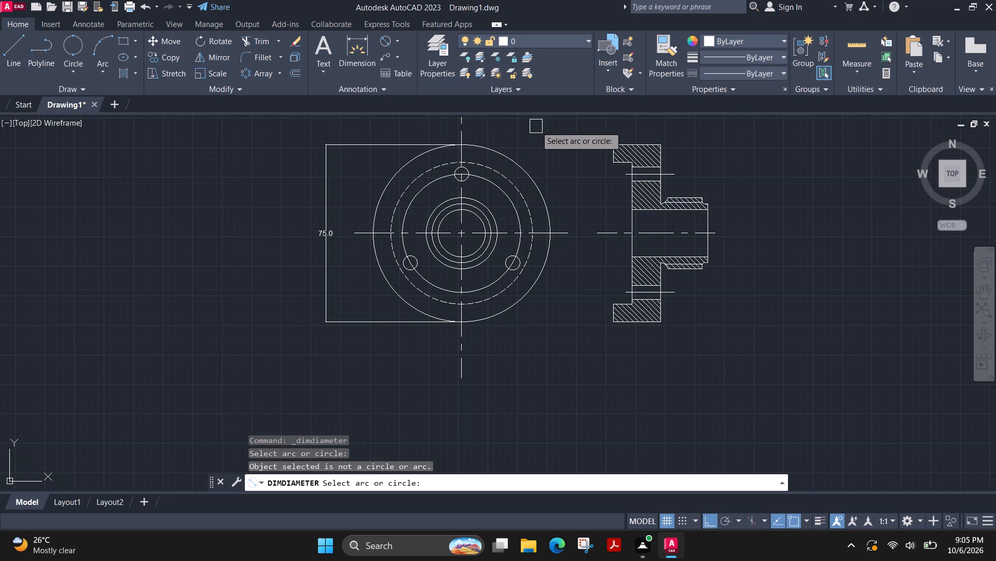
scroll(490, 151, up, 2)
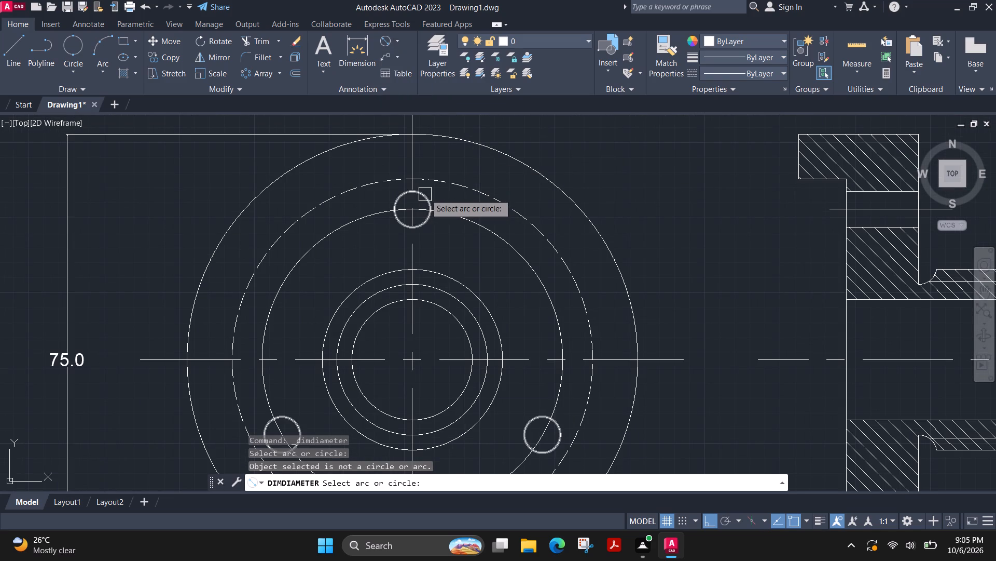
click(425, 194)
scroll(556, 137, down, 1)
middle_drag(555, 133, 530, 155)
middle_drag(537, 128, 509, 168)
click(516, 147)
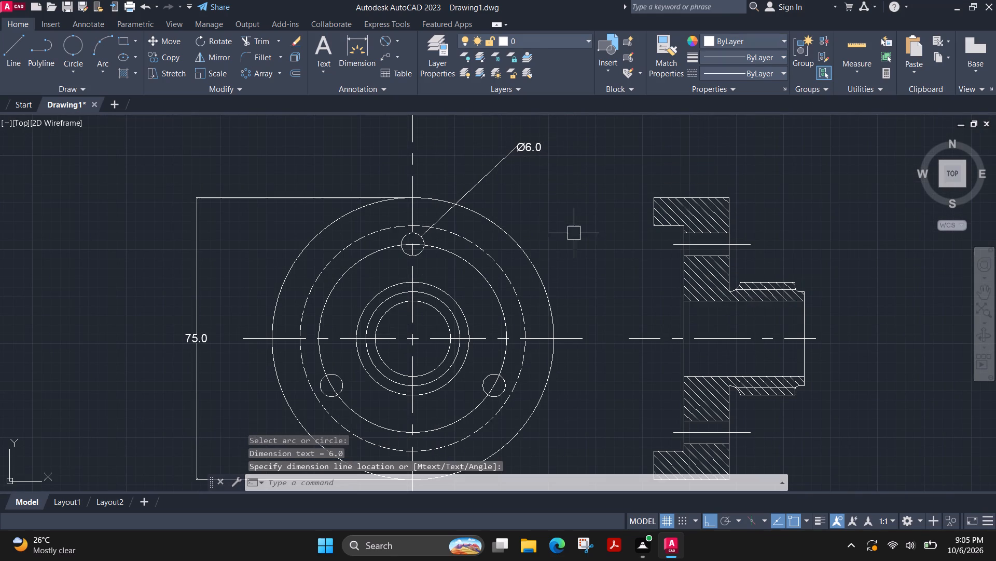
Add a vertical linear dimension between the flange's upper and lower recess edges, placing it left of the section view.
middle_drag(649, 284, 587, 203)
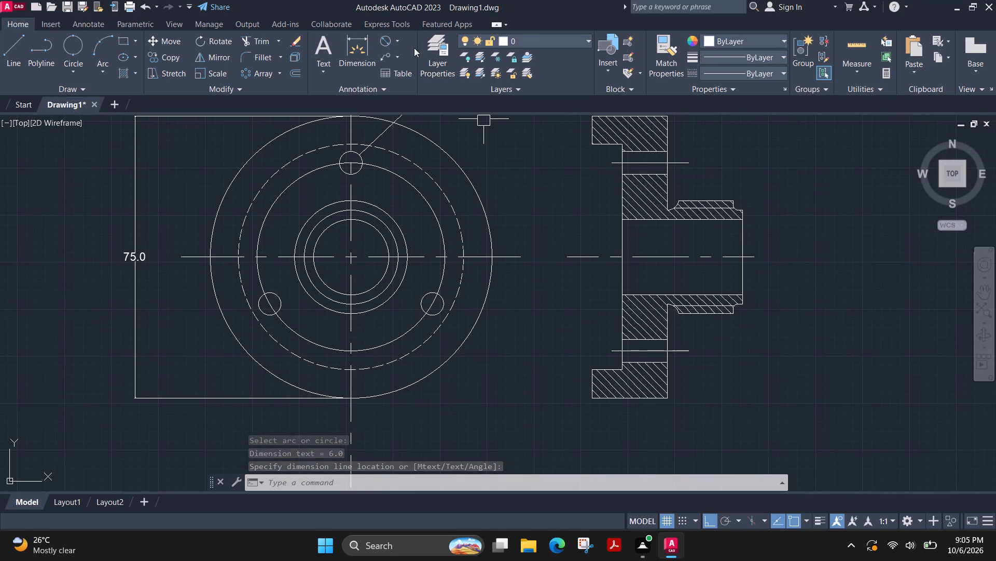
click(399, 41)
click(411, 66)
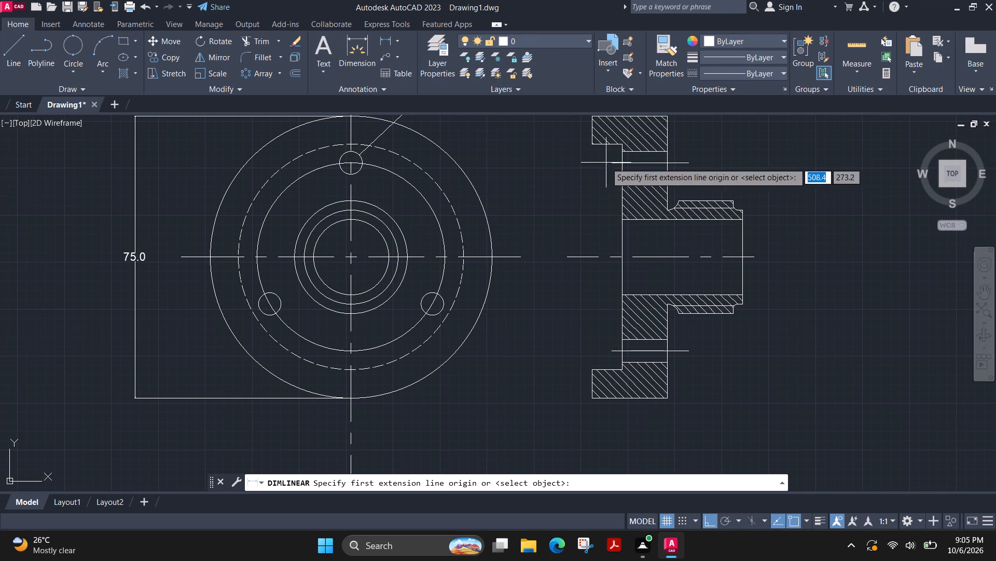
click(593, 144)
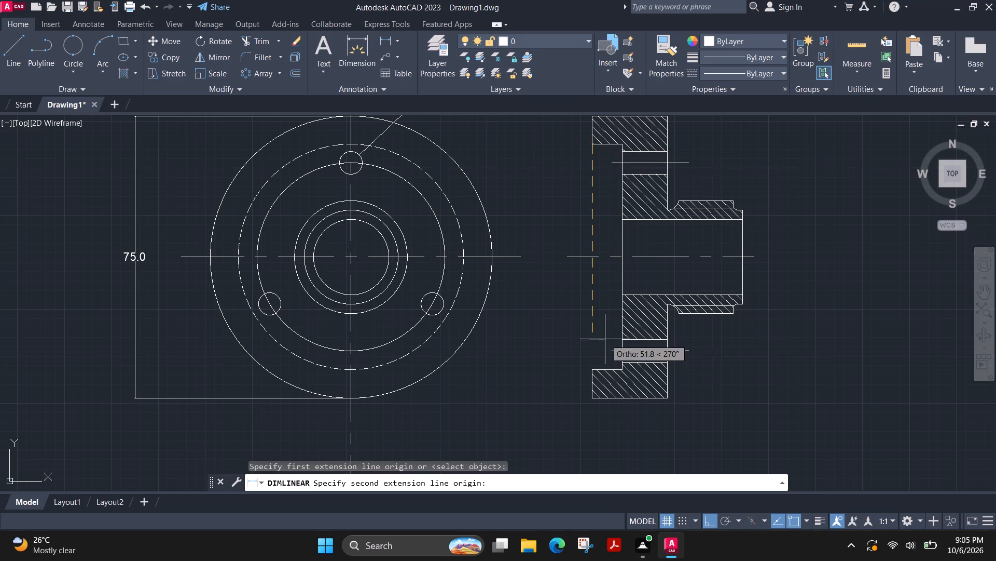
click(590, 370)
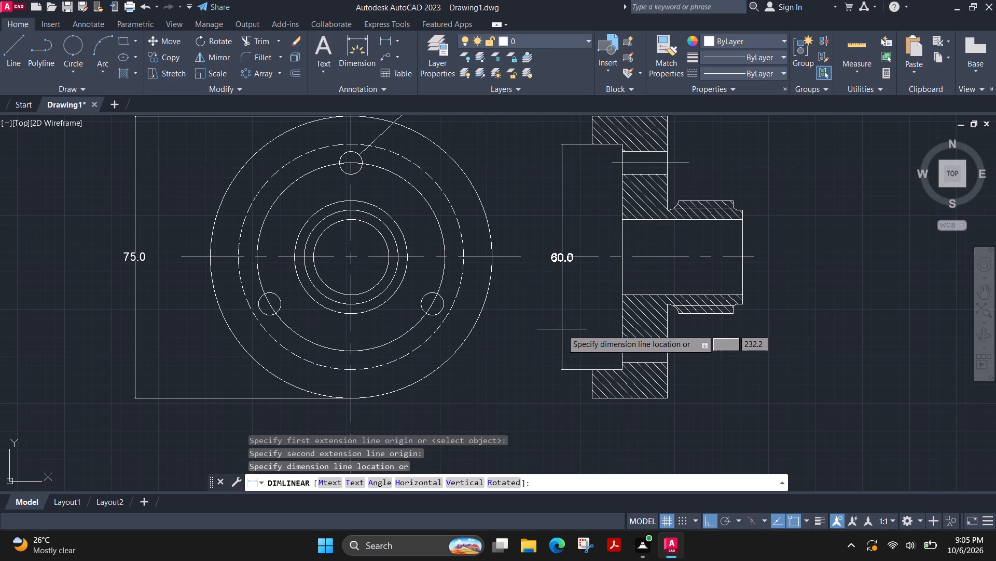
click(560, 327)
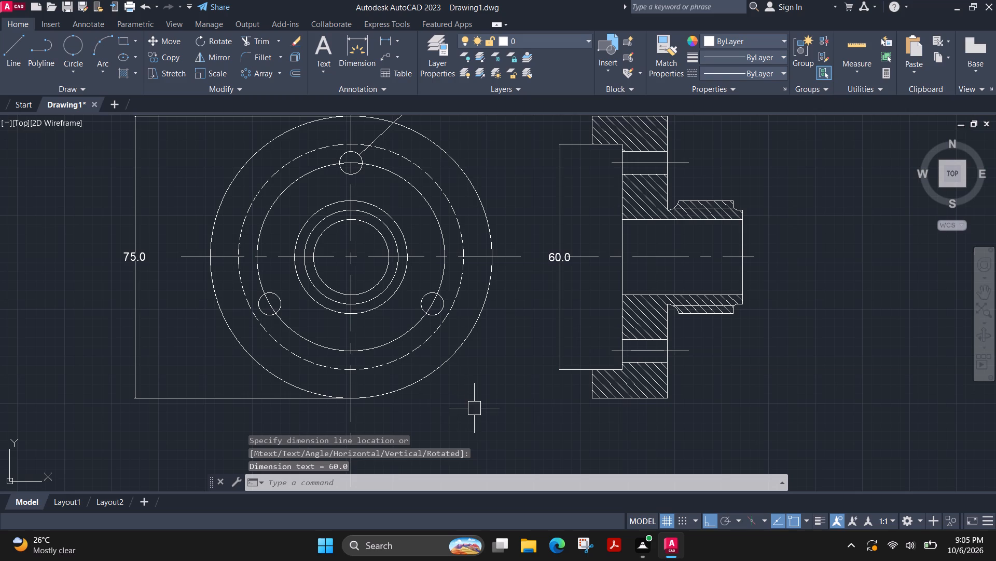
Modify the Standard dimension style, setting its arrow size to 2.68, and make the style current.
key(d)
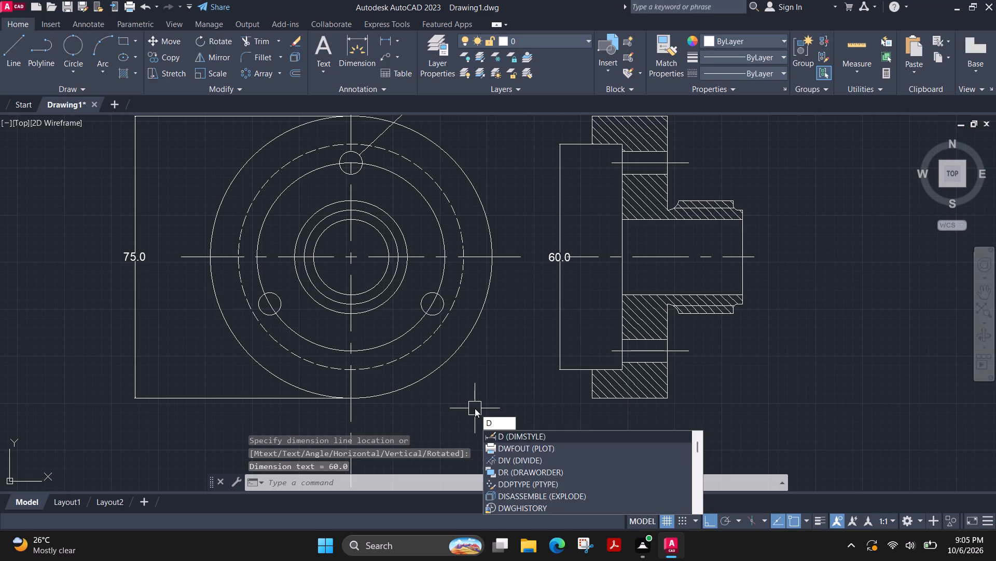
key(Return)
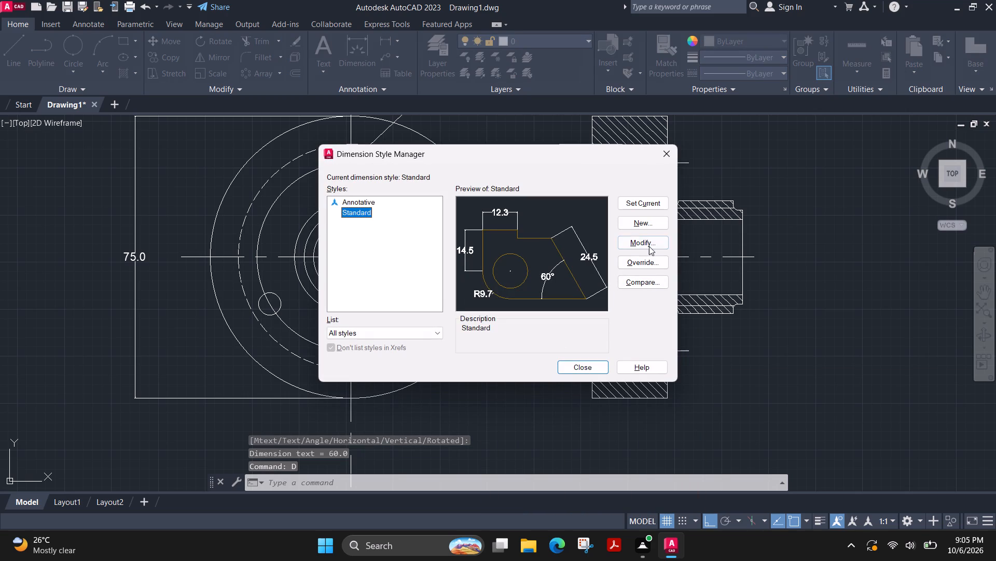
click(651, 247)
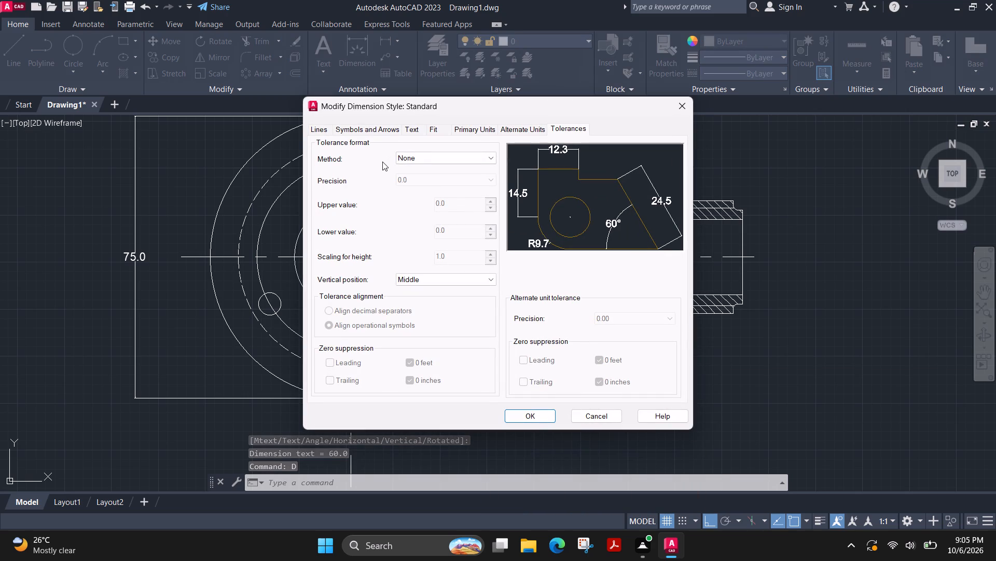
click(369, 128)
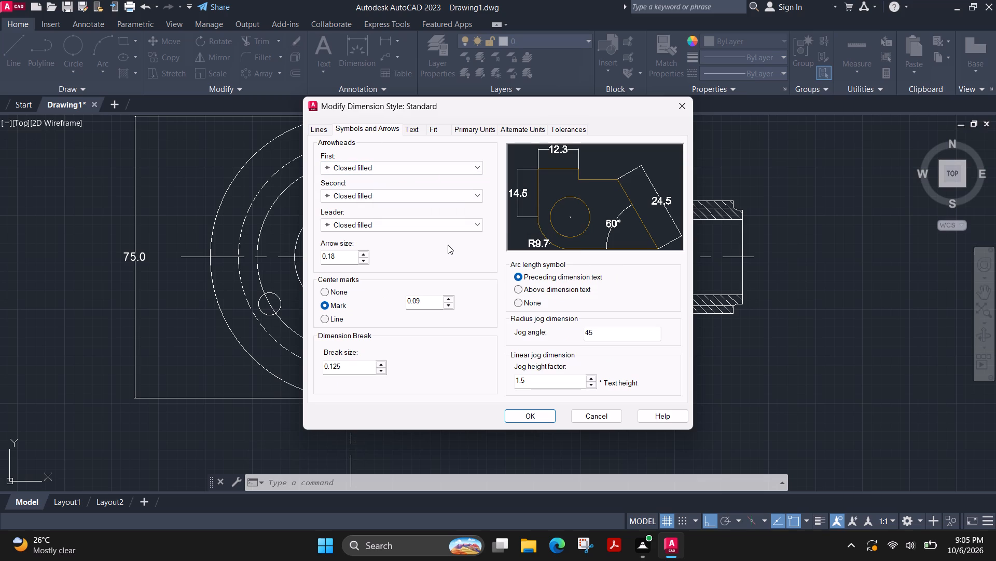
triple_click(363, 254)
click(363, 254)
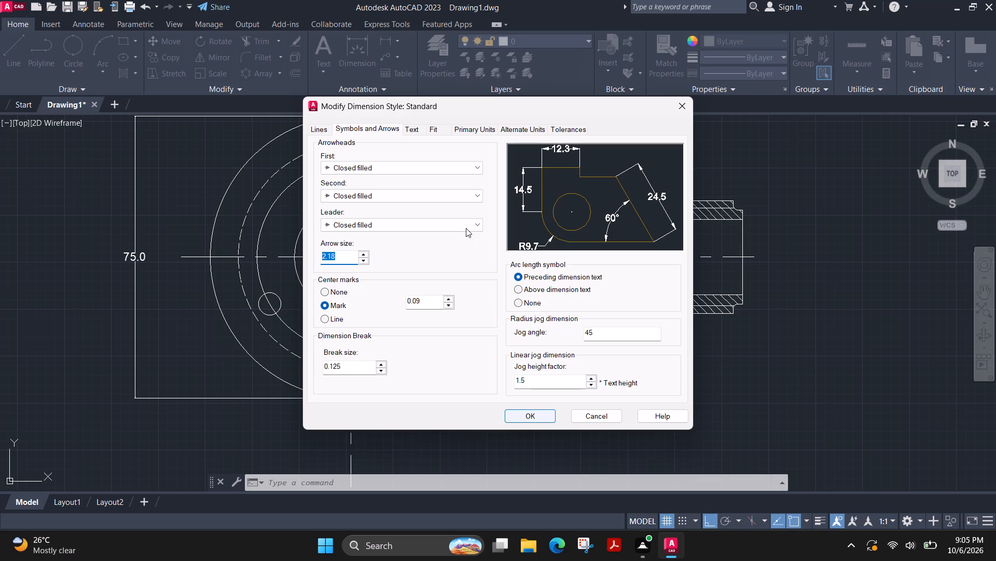
click(363, 257)
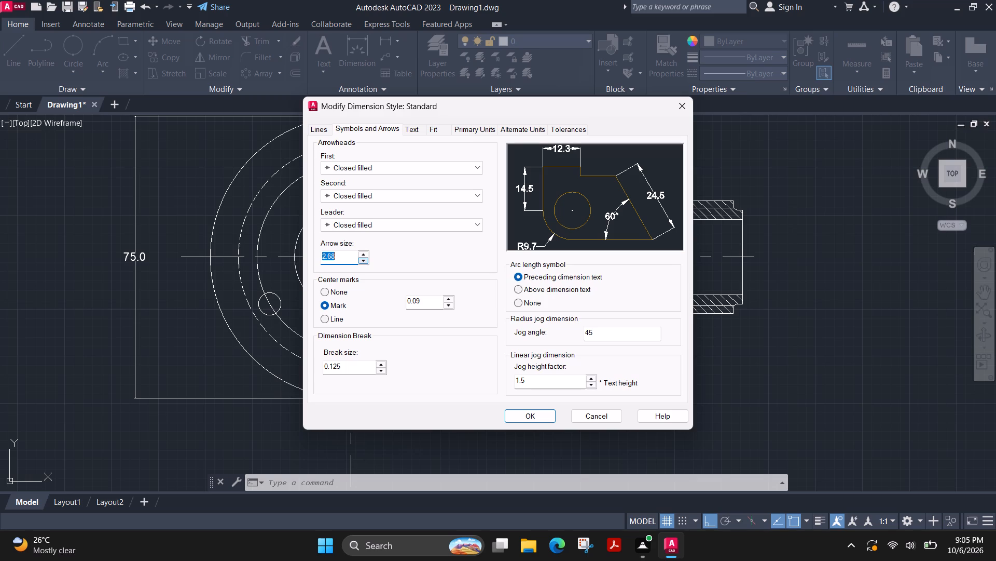
click(535, 410)
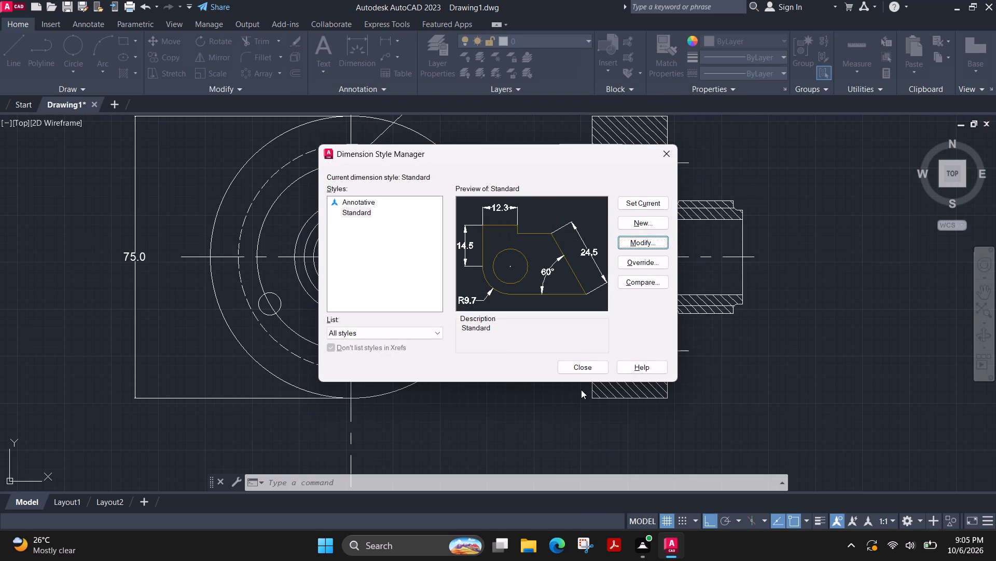
click(634, 204)
click(594, 364)
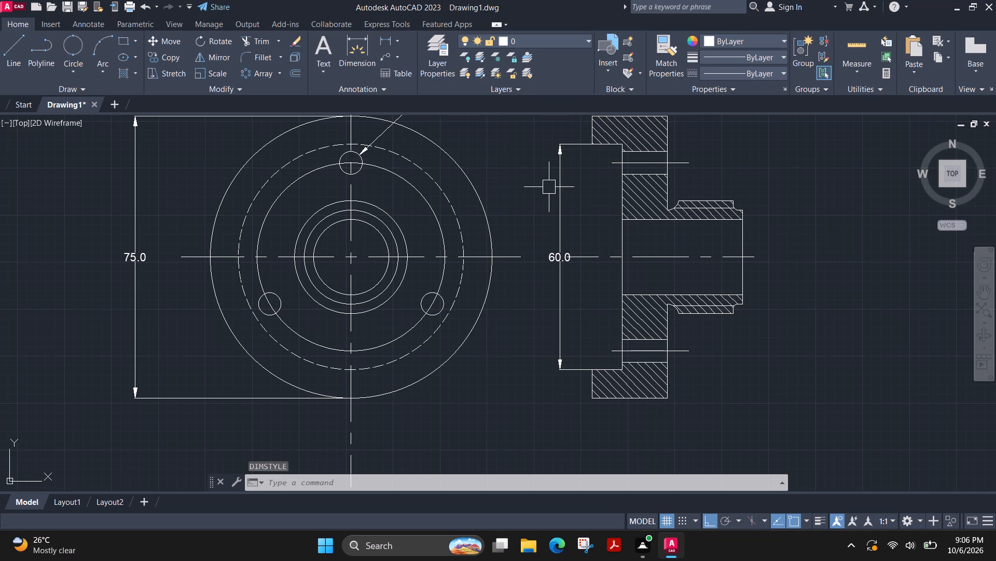
Dimension the horizontal gap between the flange's right face and the start of the raised hub section, placing it above the section view.
middle_drag(714, 154, 657, 243)
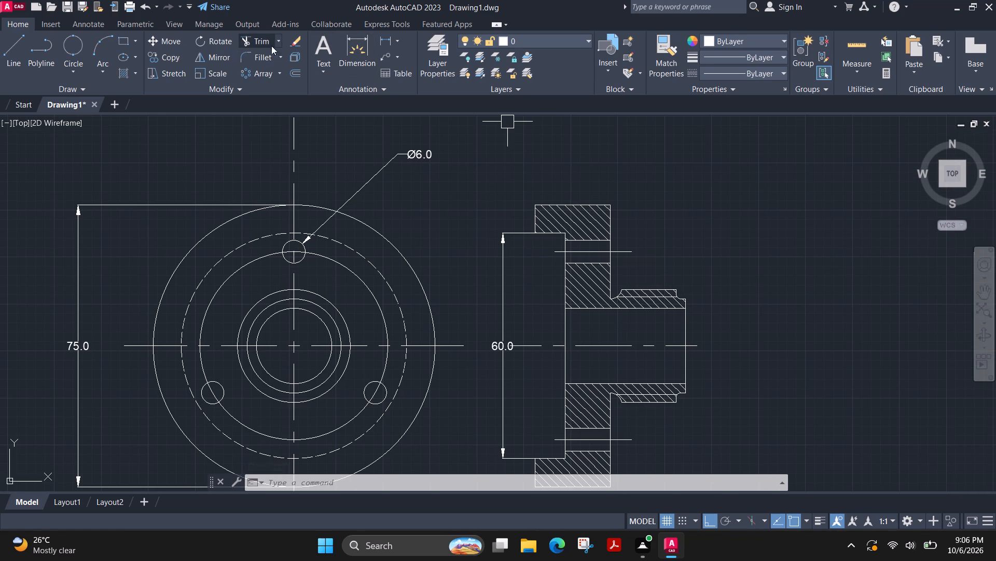
click(368, 51)
scroll(633, 284, up, 2)
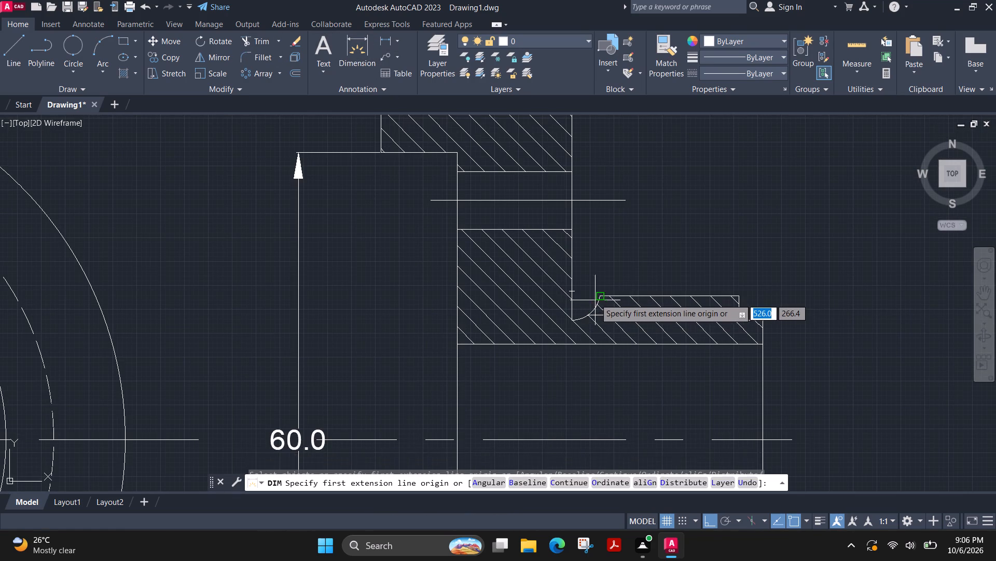
click(600, 297)
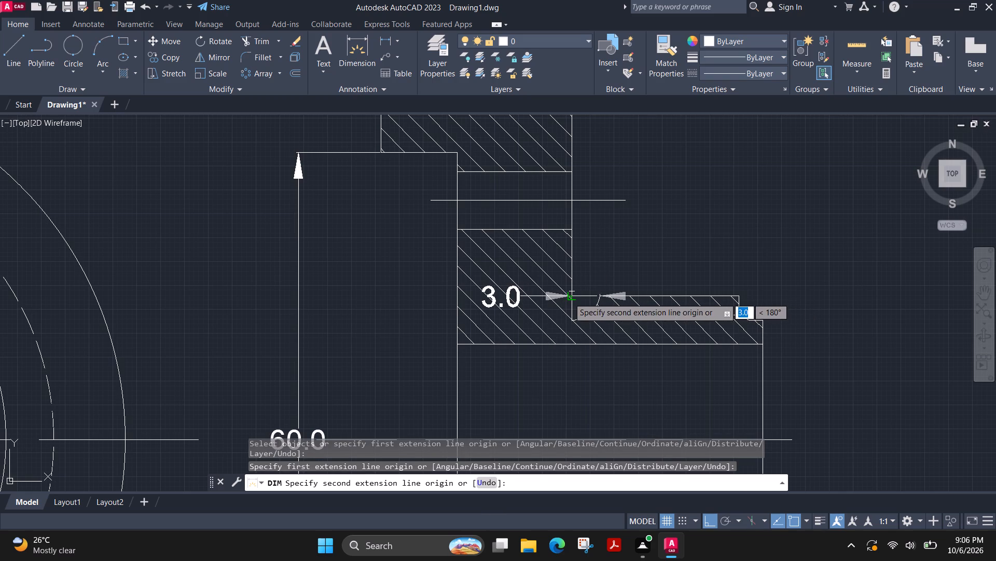
click(569, 298)
scroll(589, 144, down, 1)
middle_drag(584, 143, 574, 259)
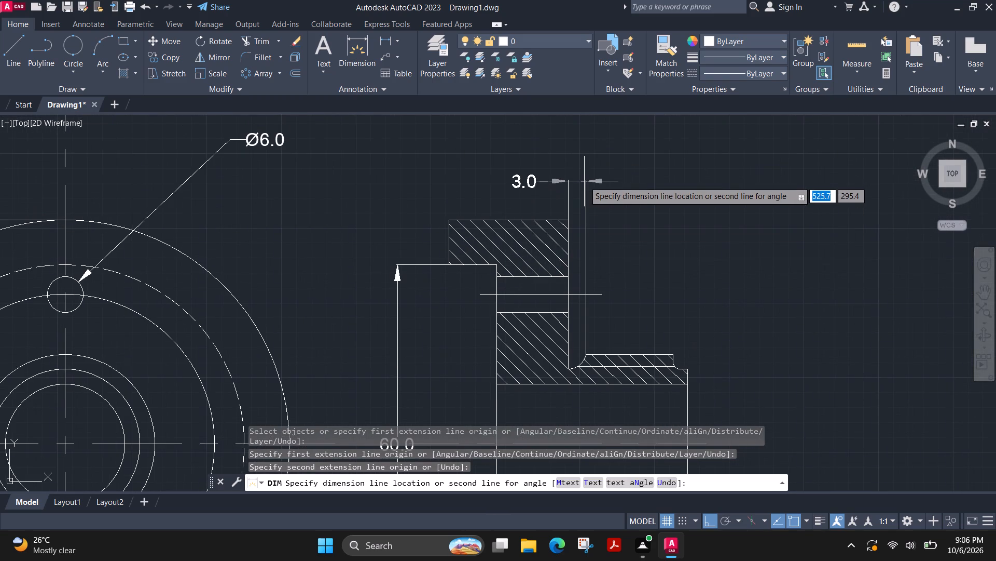
click(585, 170)
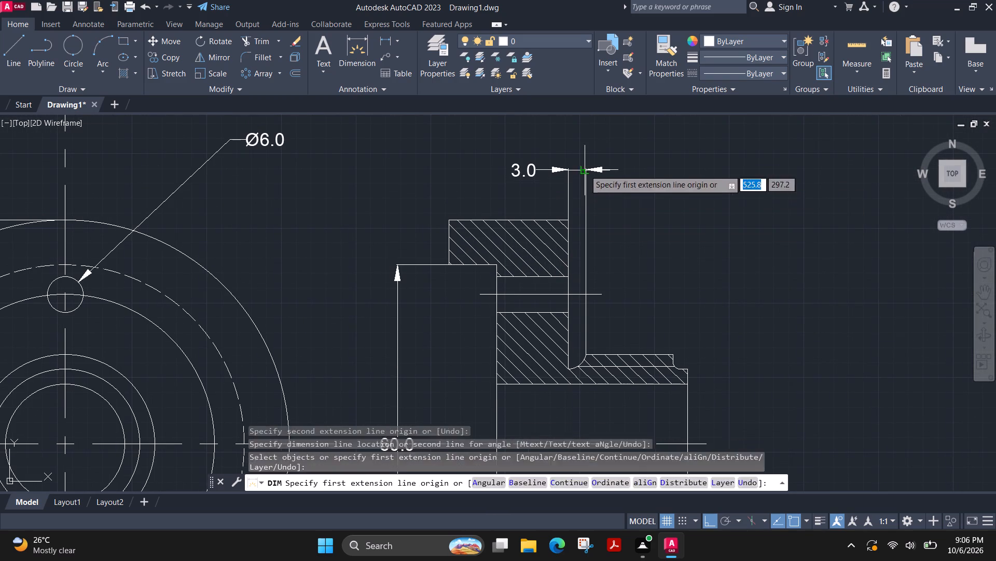
Dimension the central bore's diameter vertically at the hub's open end, placing the dimension just right of the section view.
middle_drag(642, 234, 626, 108)
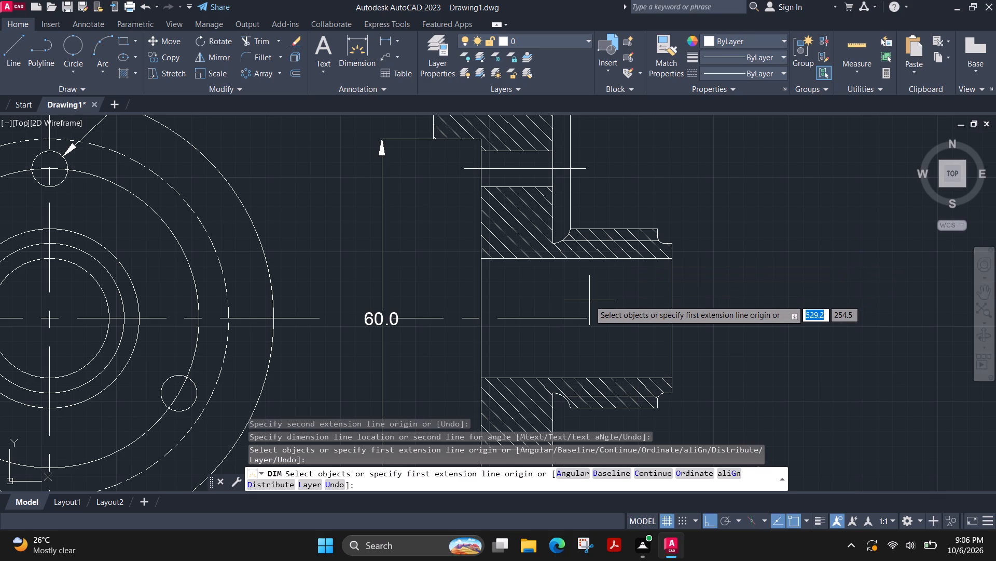
scroll(589, 300, down, 1)
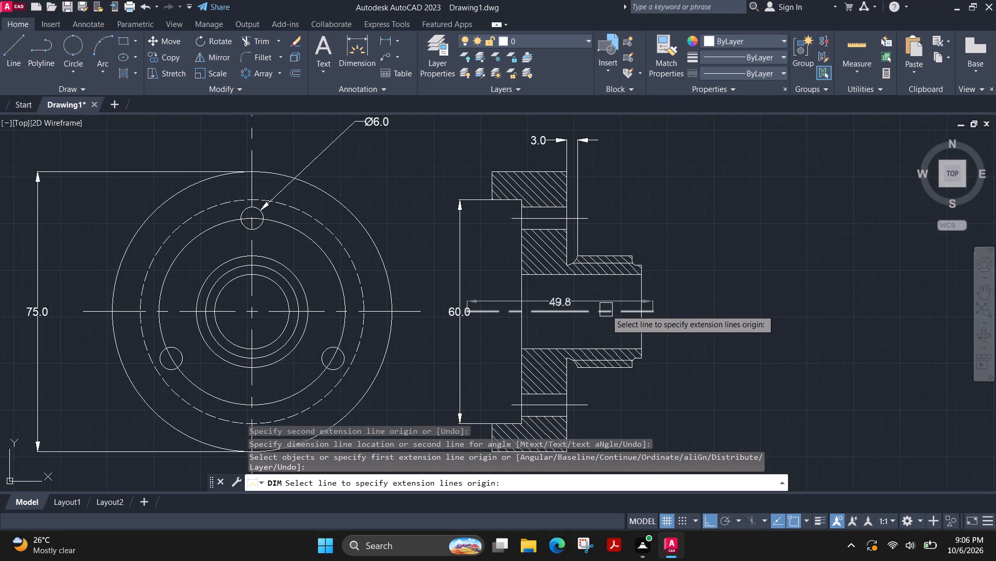
click(639, 277)
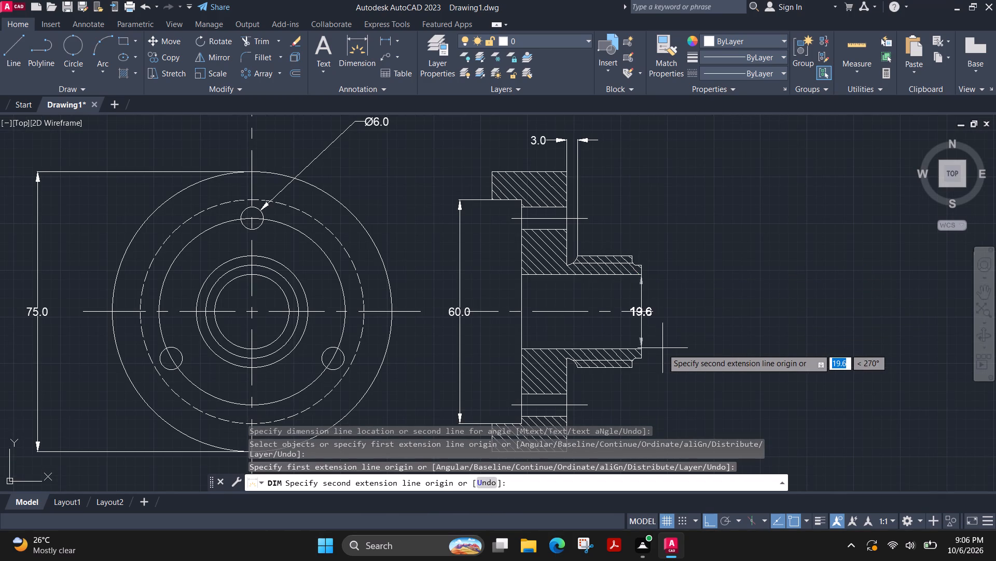
click(639, 348)
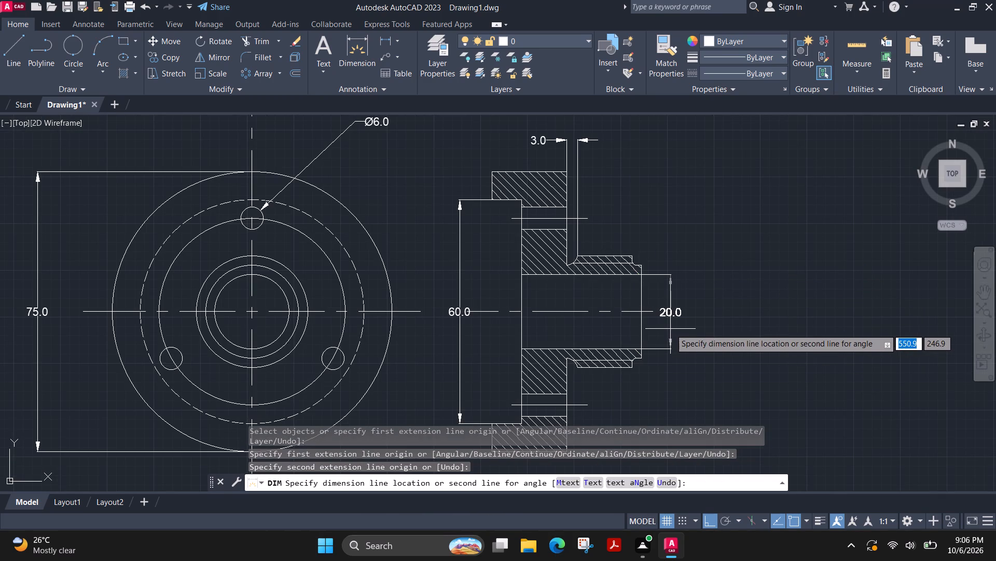
click(674, 323)
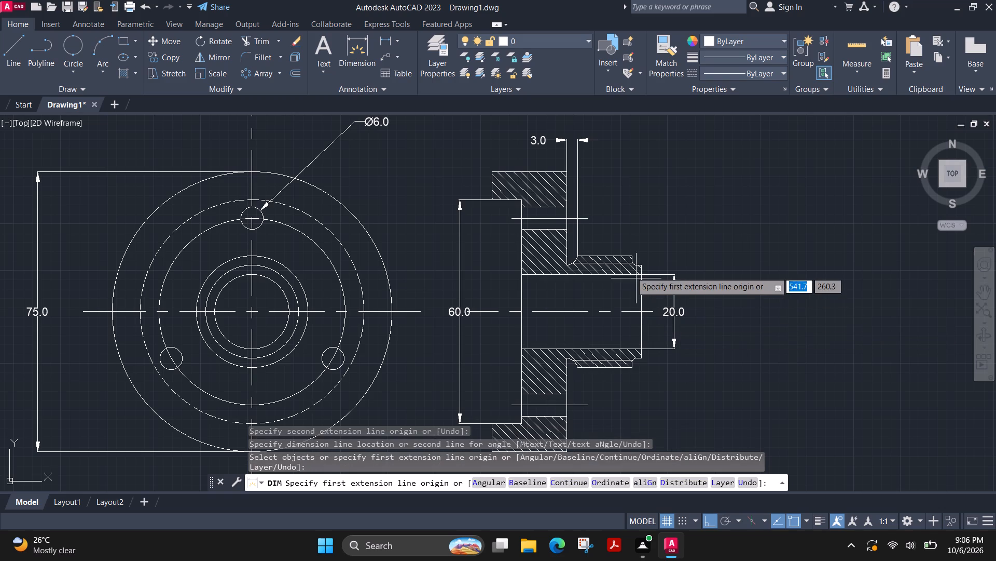
Dimension the hub end's outer diameter vertically, placing the dimension line to the right of the bore dimension.
click(641, 265)
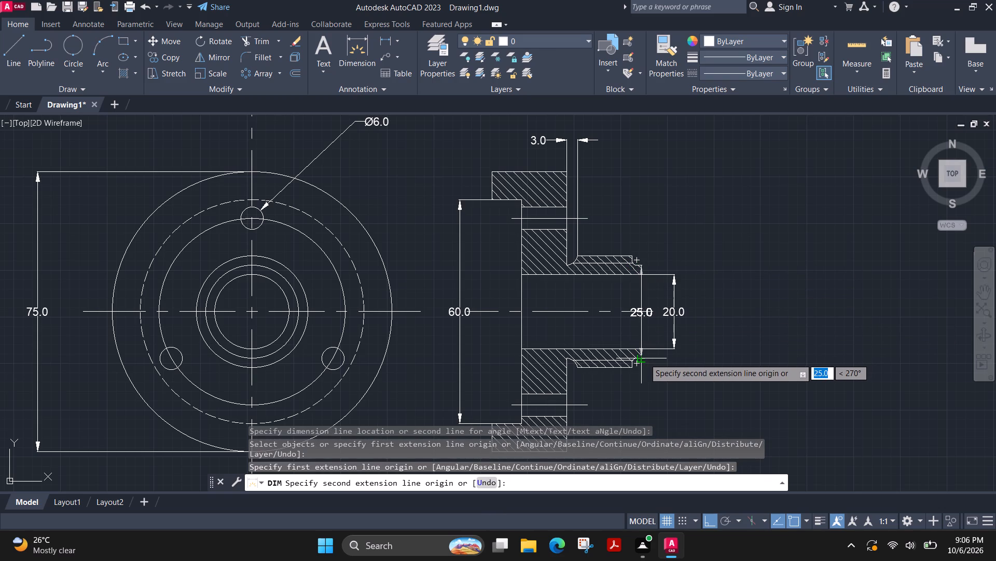
click(643, 358)
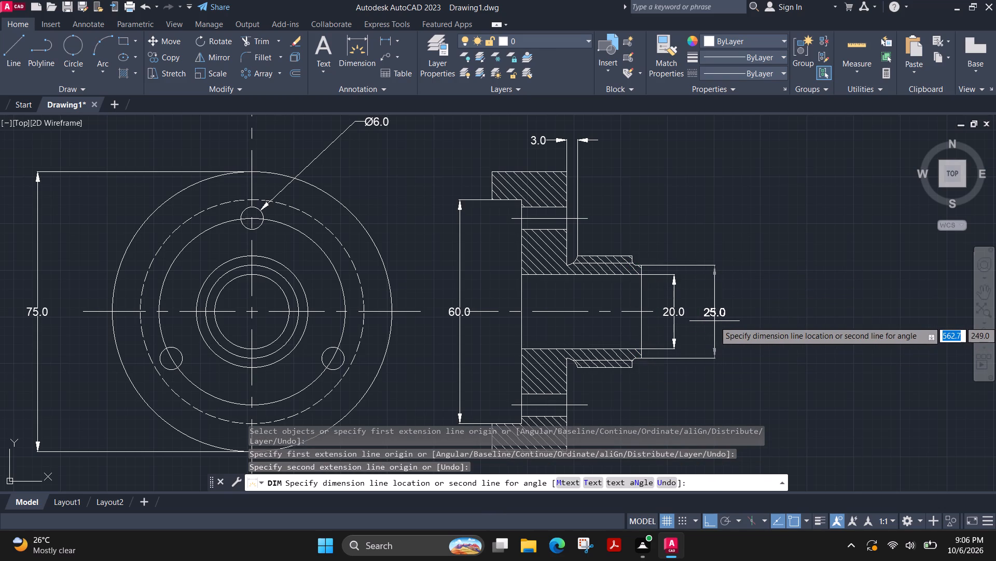
click(715, 321)
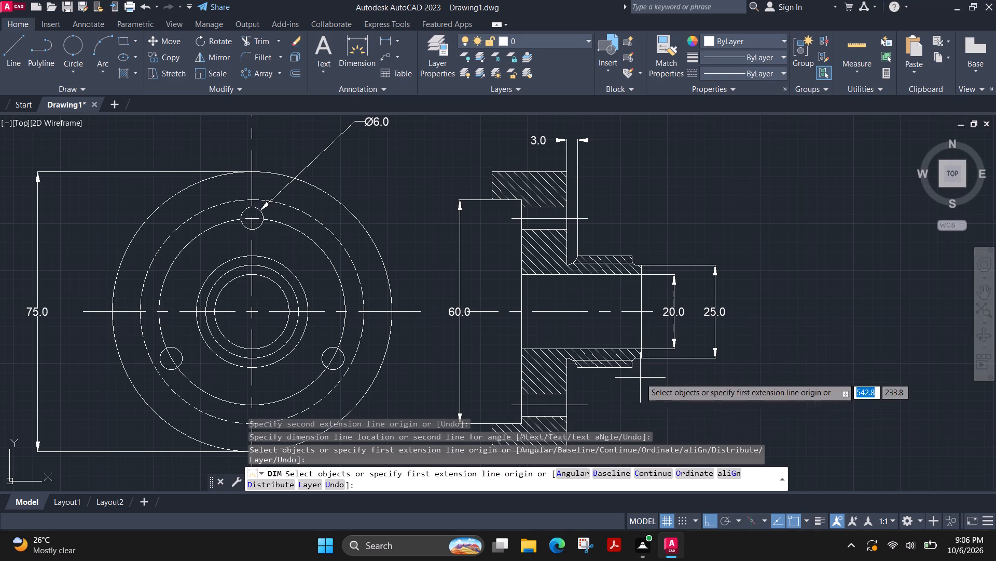
Modify the Standard dimension style so its text is aligned with the dimension line.
text(di)
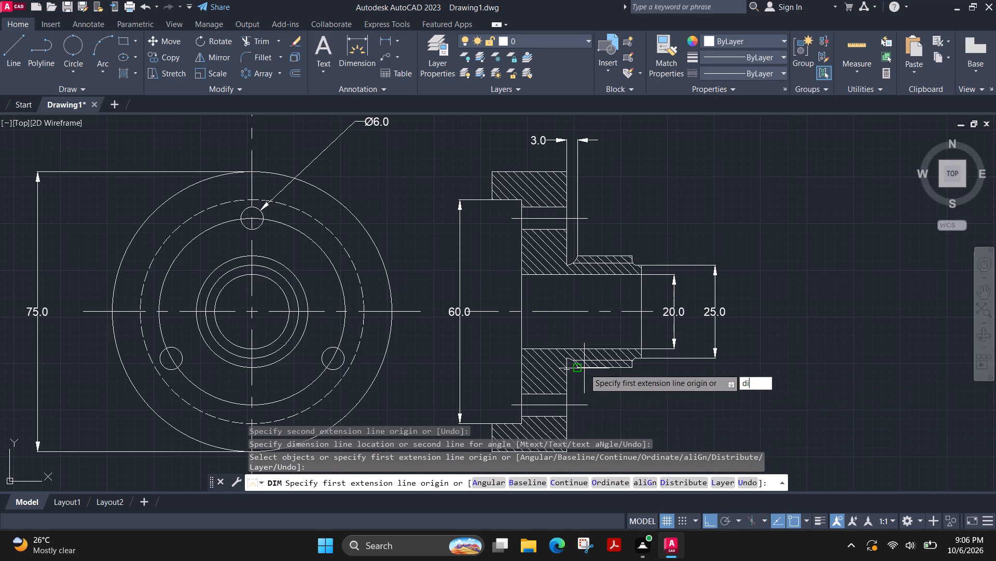
key(Escape)
text(di)
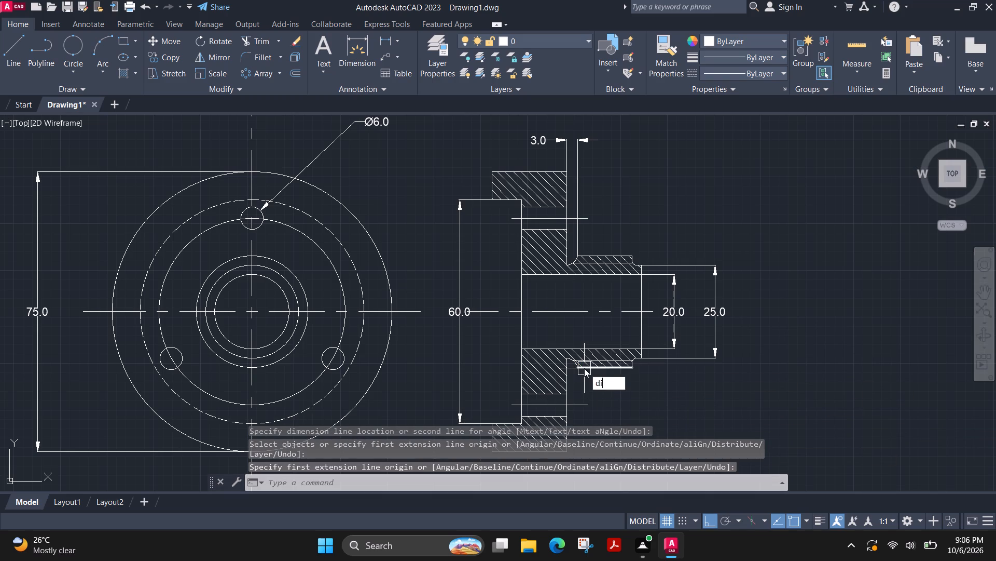
click(657, 416)
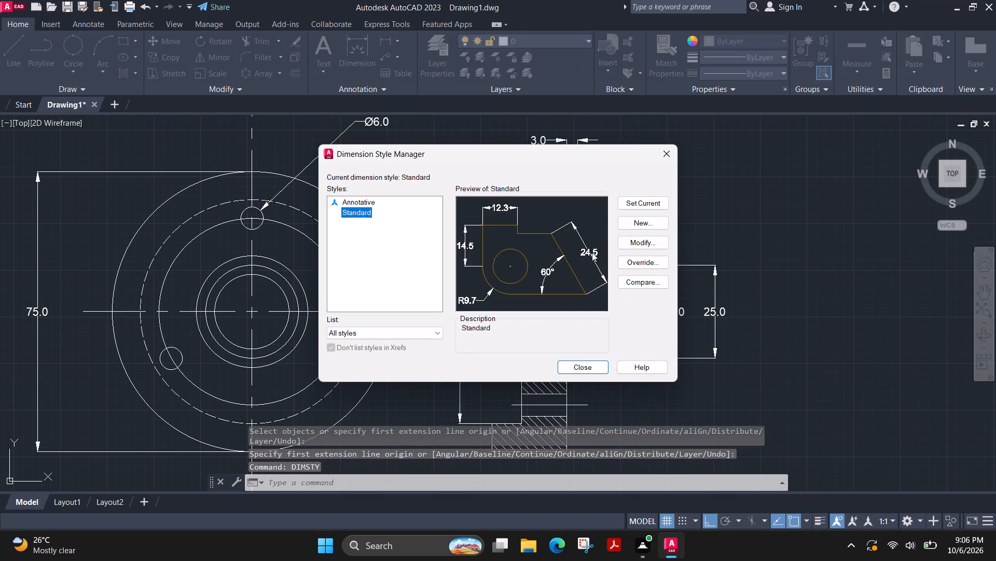
click(652, 241)
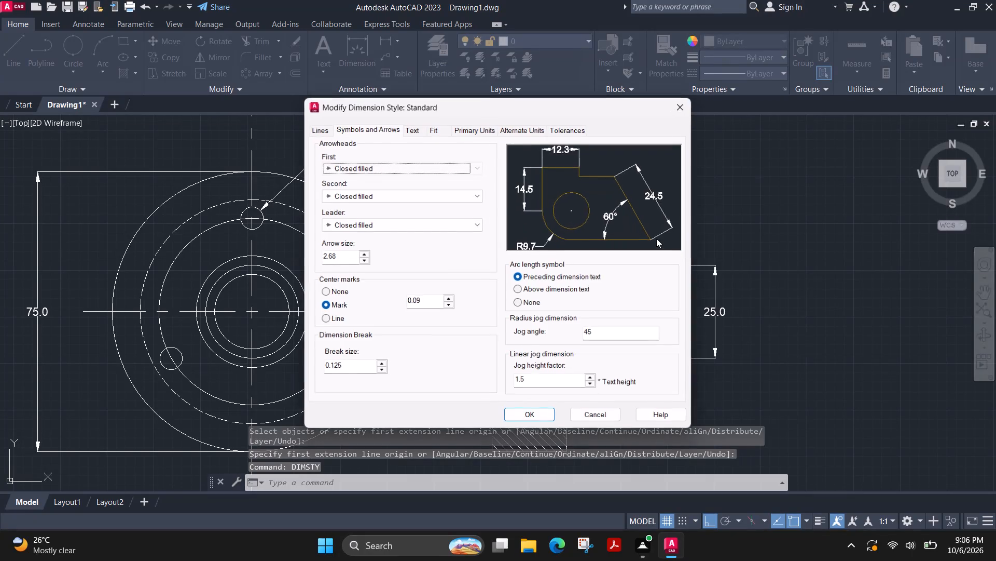
click(409, 128)
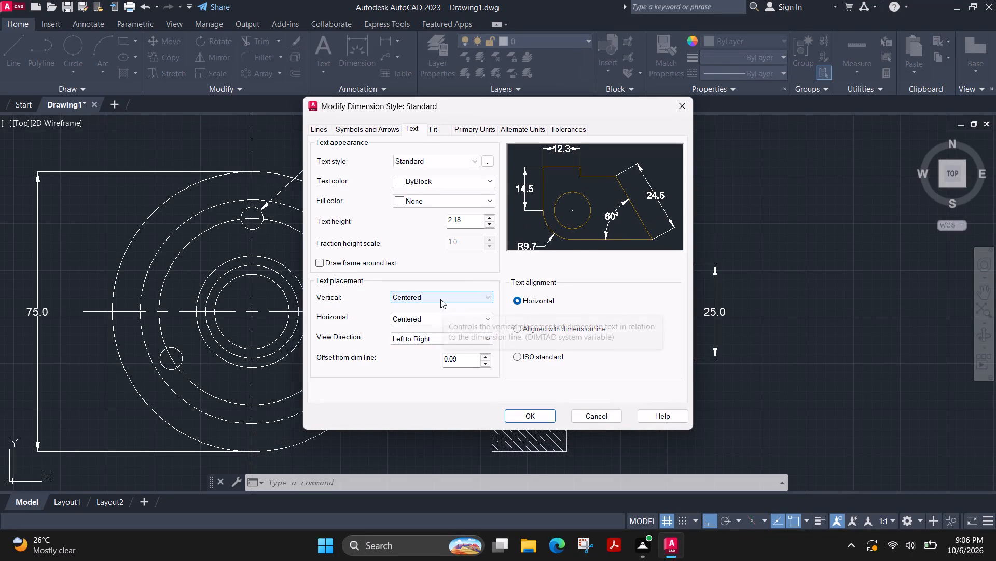
click(445, 342)
click(433, 339)
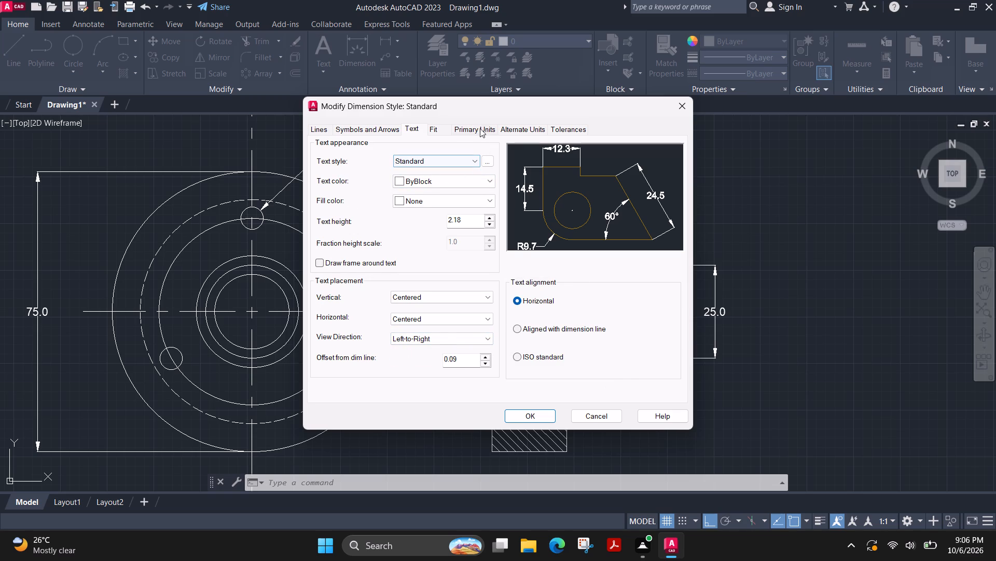
click(434, 131)
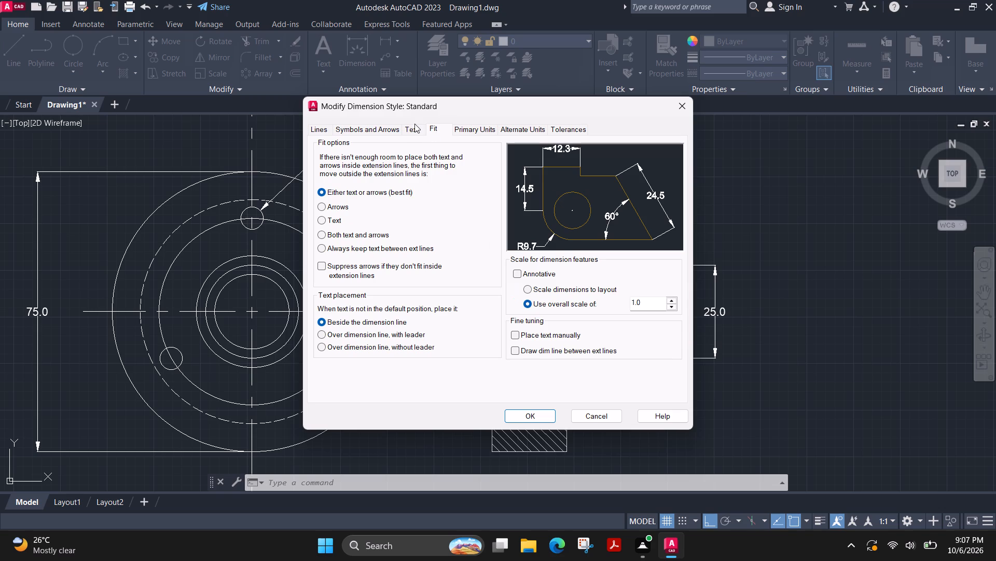
click(362, 337)
click(365, 351)
click(363, 321)
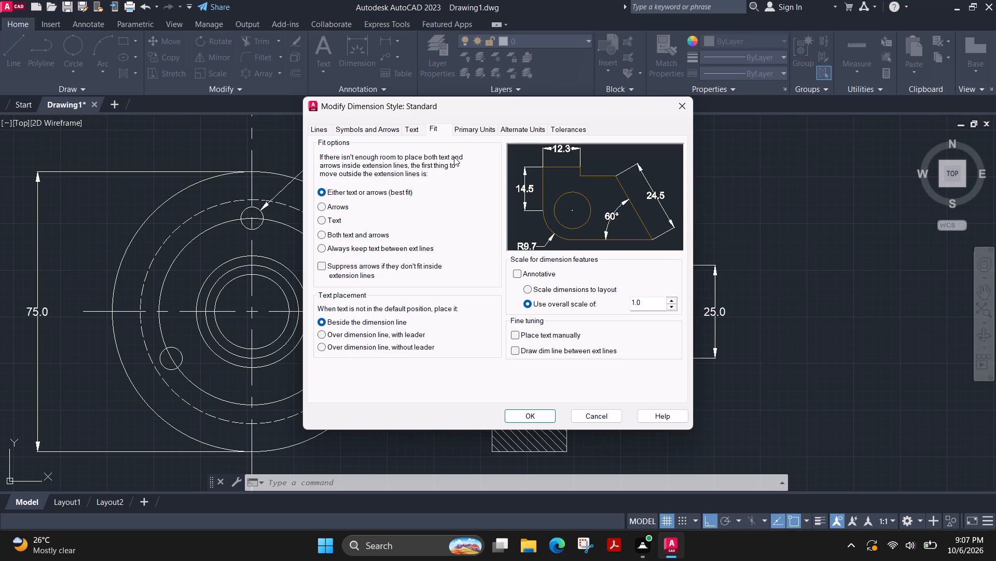
click(417, 129)
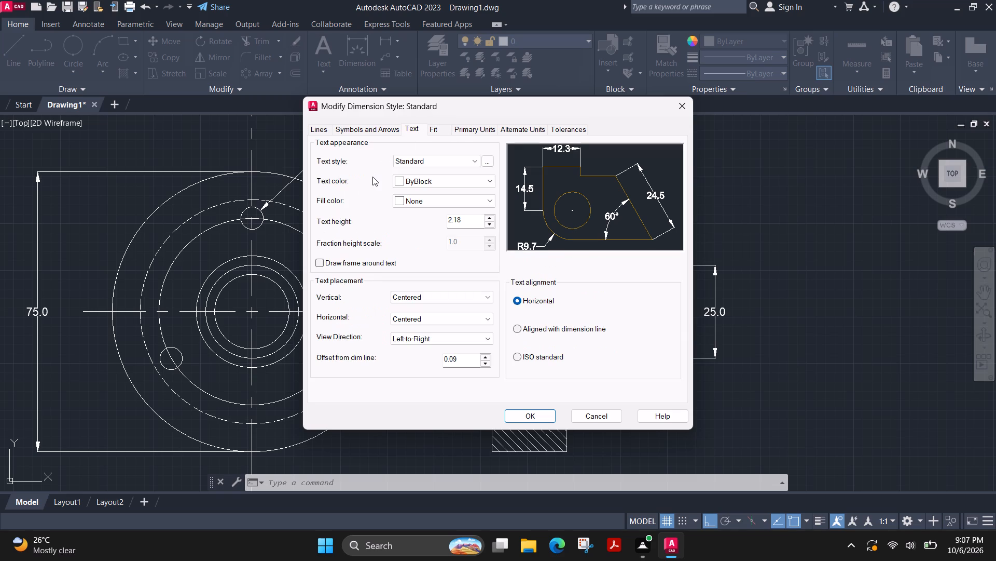
click(578, 327)
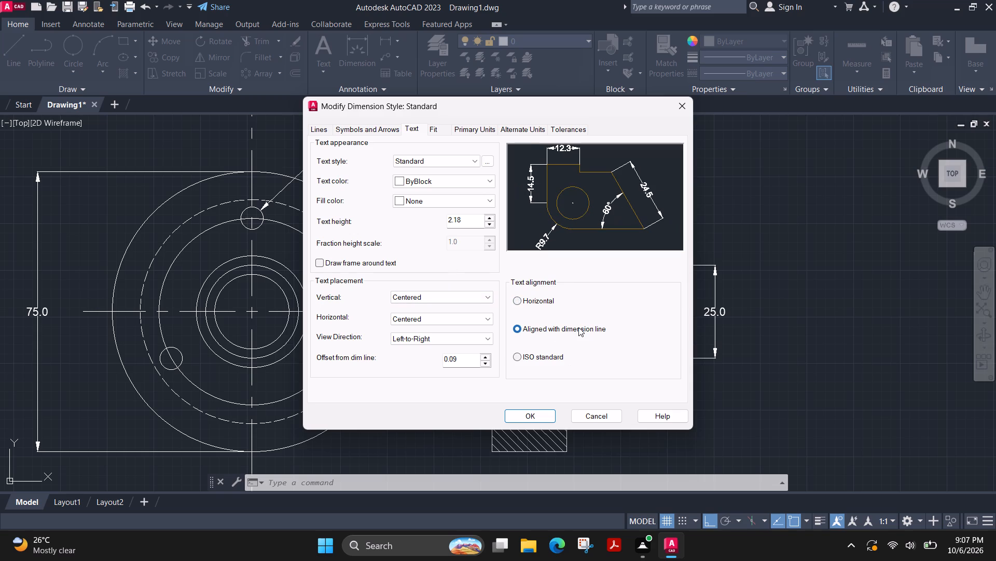
click(537, 360)
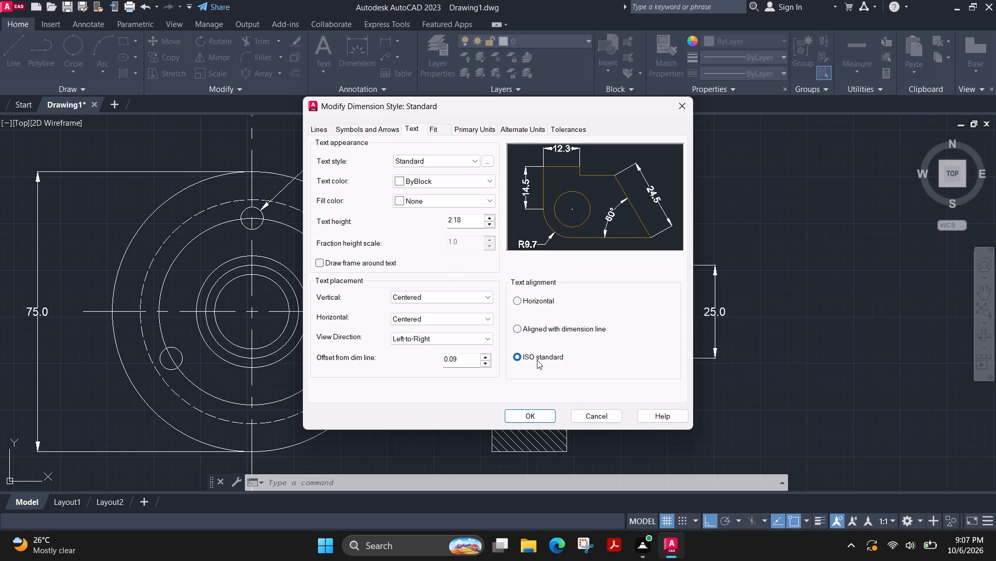
click(565, 330)
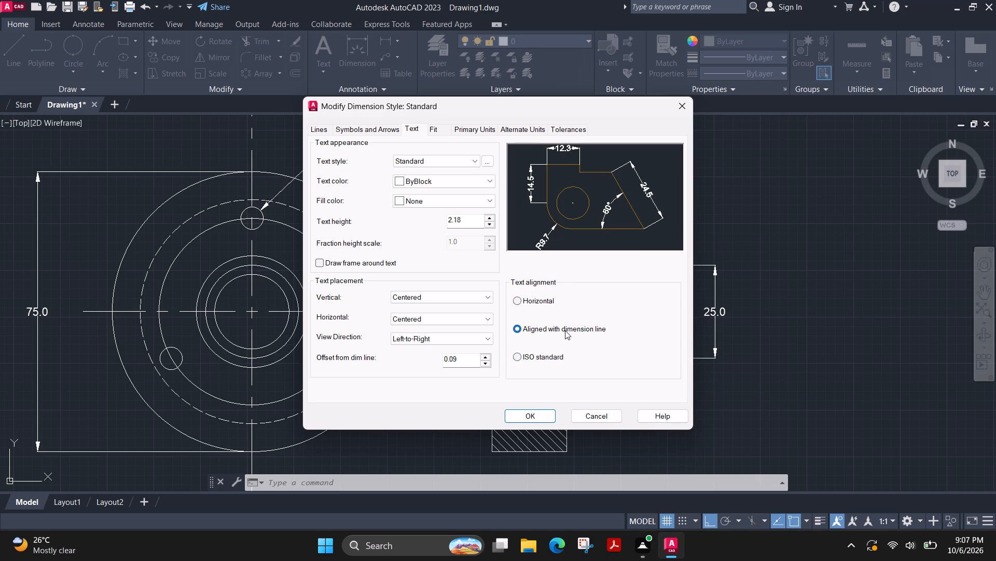
Set the Standard style's vertical text placement to Above, apply the change and make the style current.
click(431, 320)
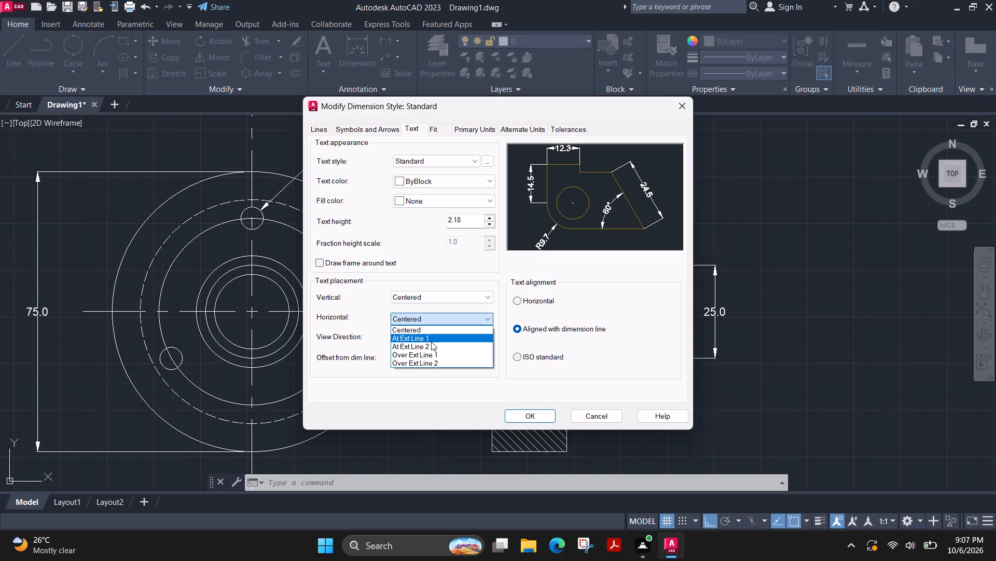
click(437, 300)
click(437, 300)
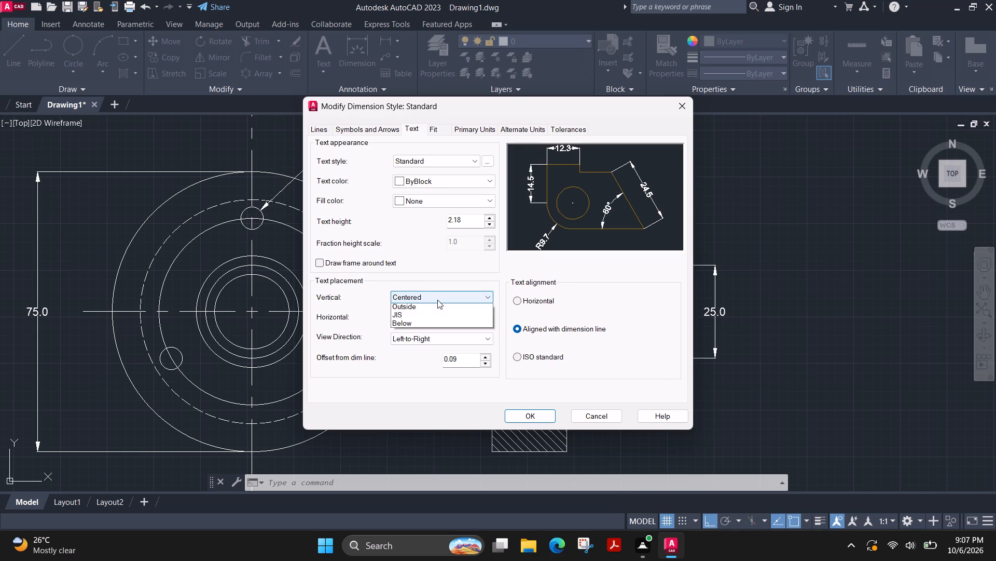
click(425, 318)
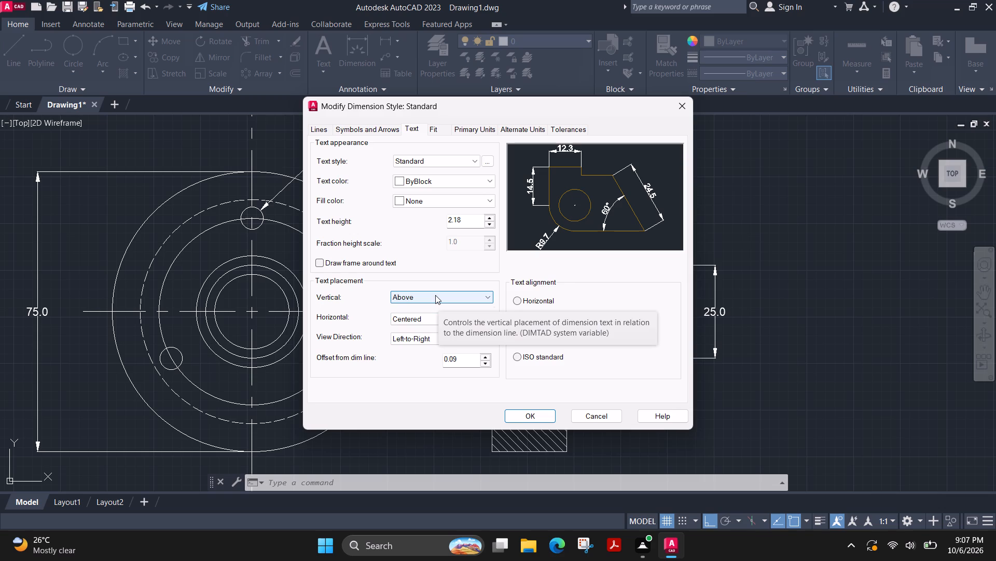
click(435, 295)
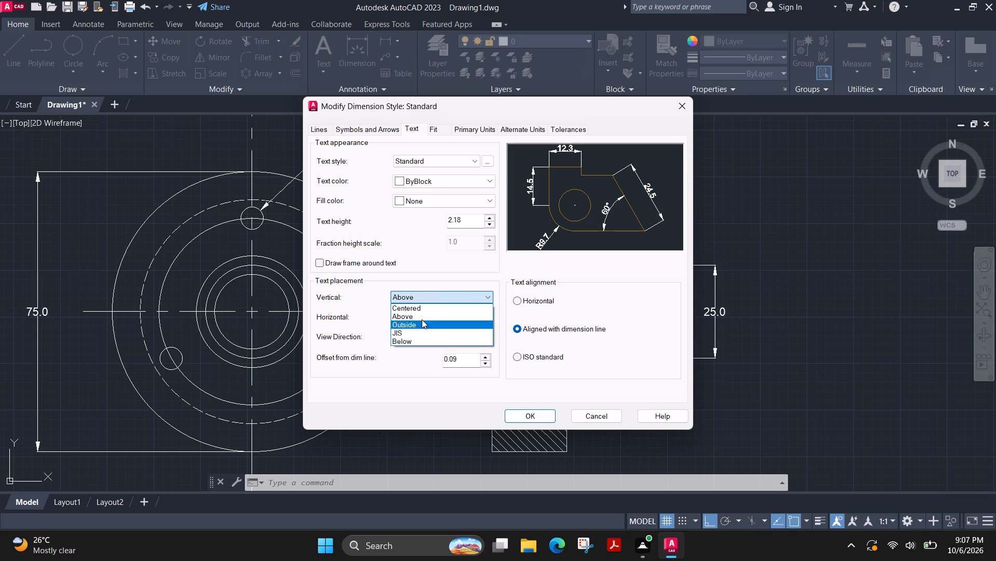
click(530, 419)
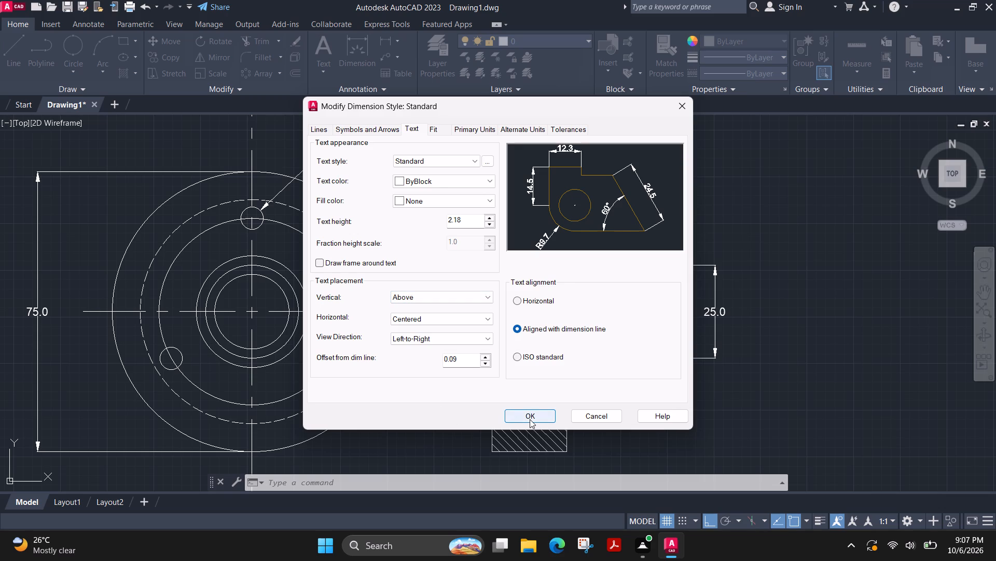
click(531, 419)
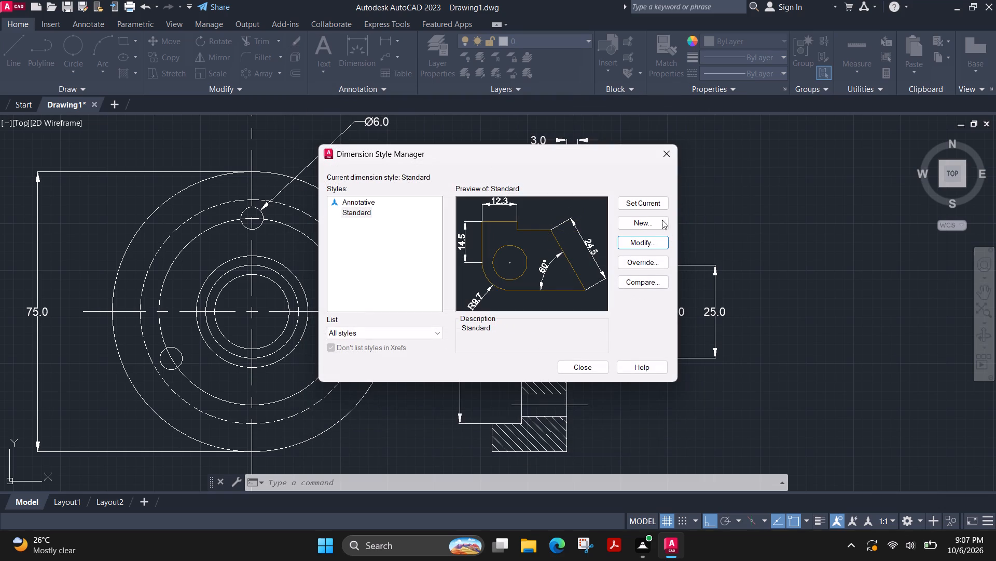
click(659, 201)
click(644, 240)
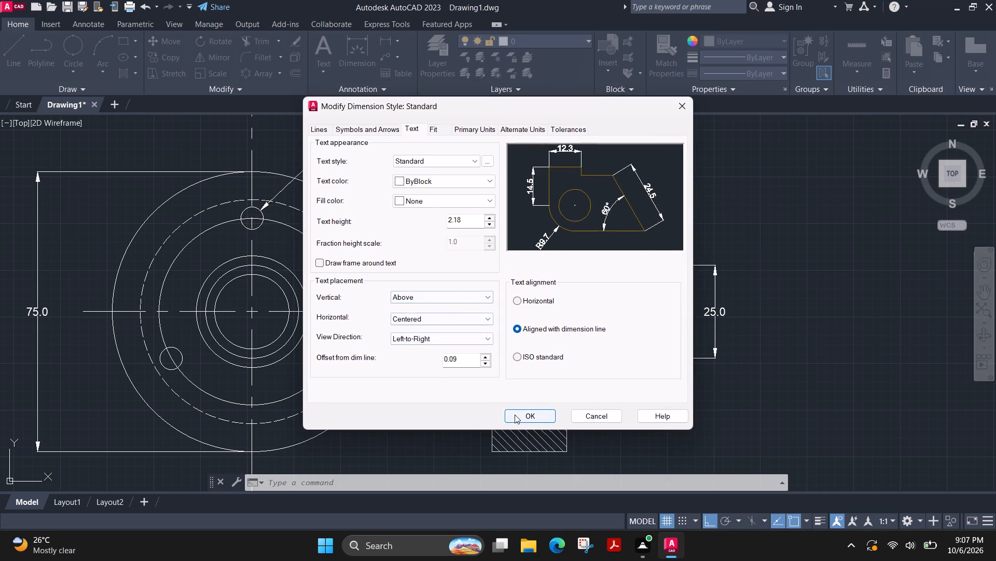
click(515, 415)
click(644, 195)
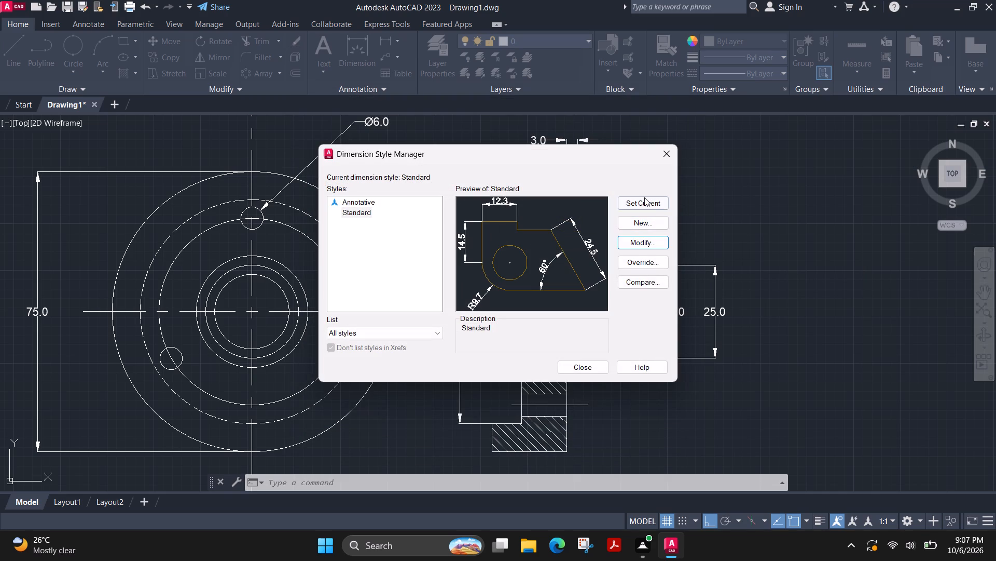
click(644, 197)
click(581, 369)
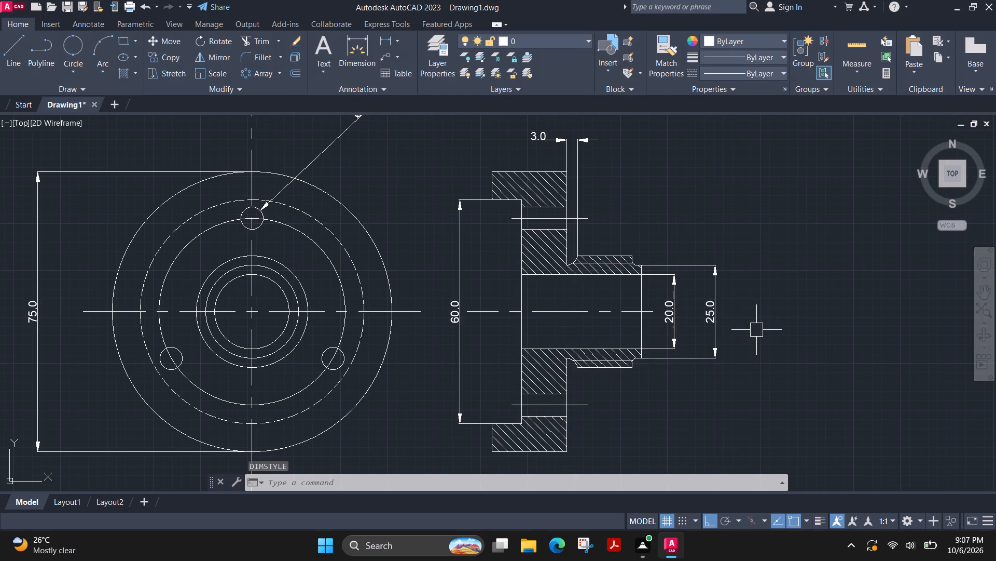
Set the drawing units' length precision to 0, with no decimal places.
text(un)
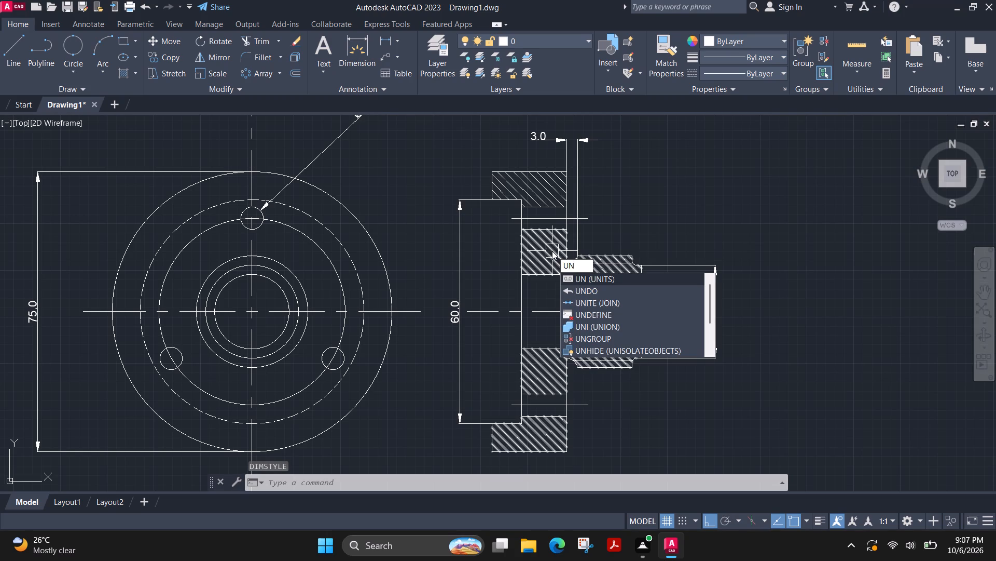
key(Return)
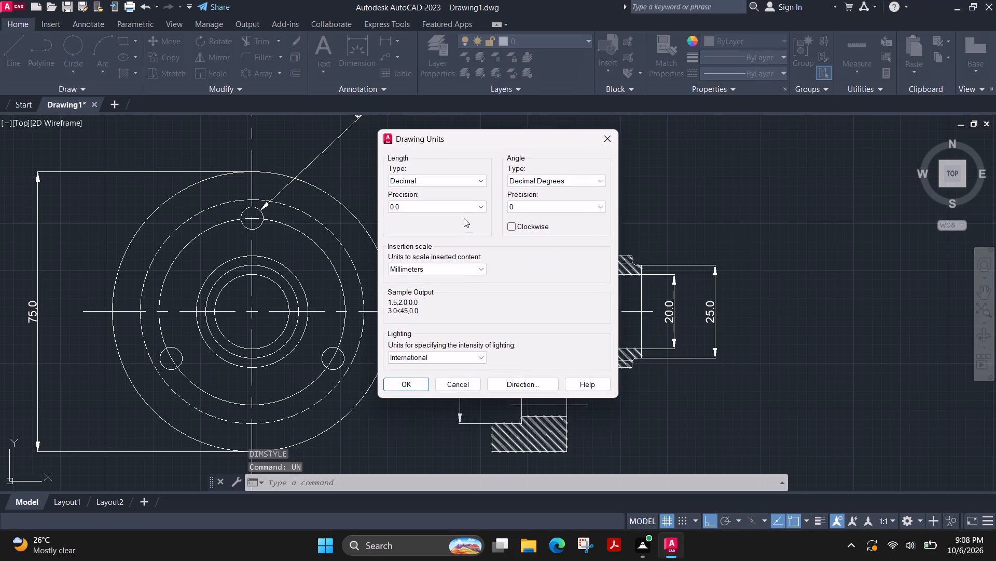
click(460, 207)
click(419, 218)
click(418, 381)
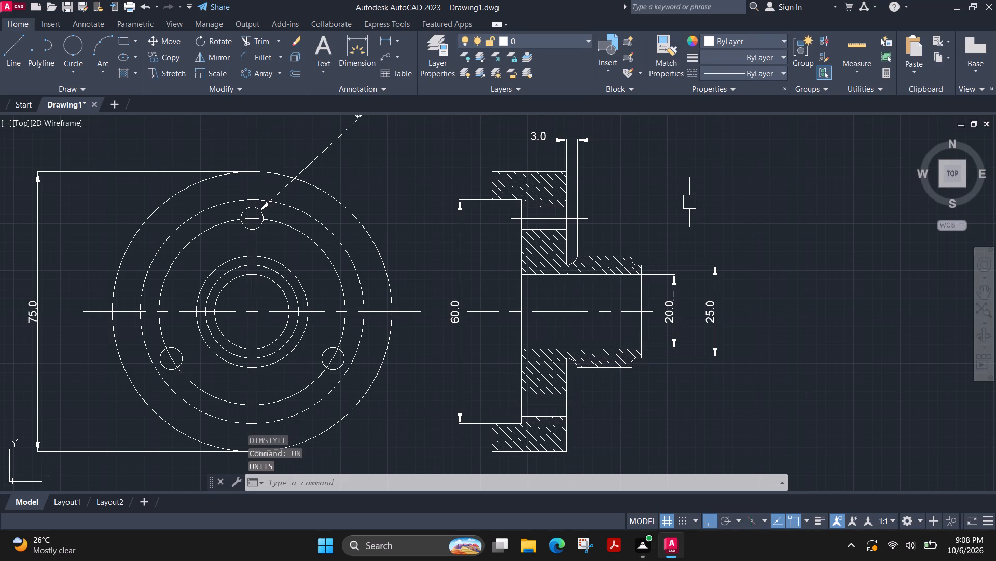
Modify the Standard dimension style's primary units to a linear precision of 0 and make the style current.
text(dim)
key(Down)
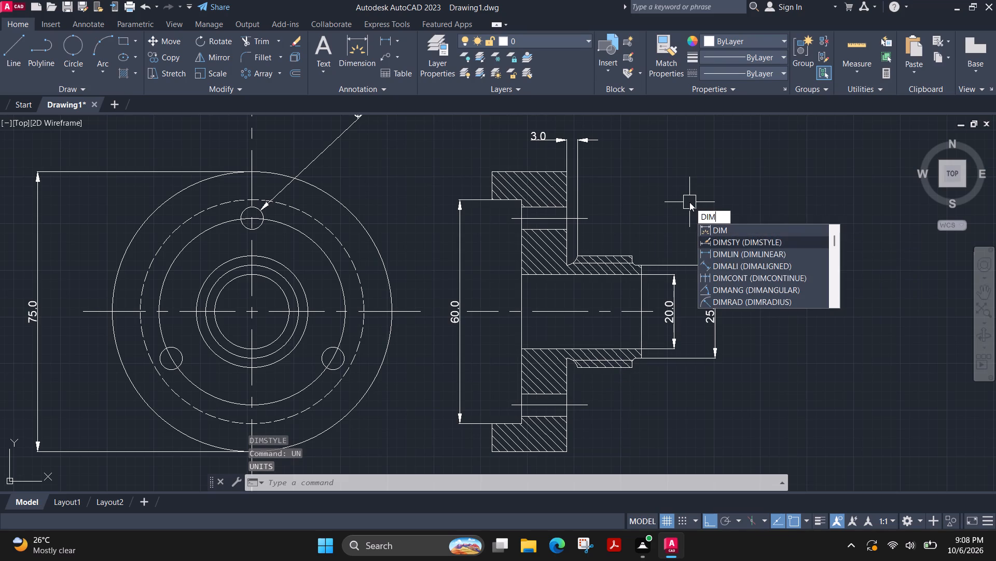
key(Return)
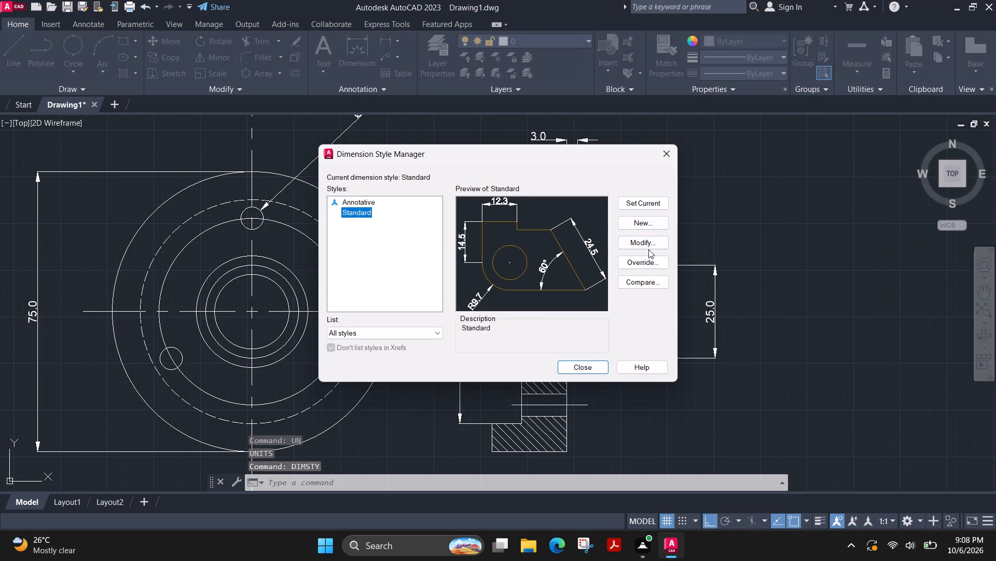
click(648, 249)
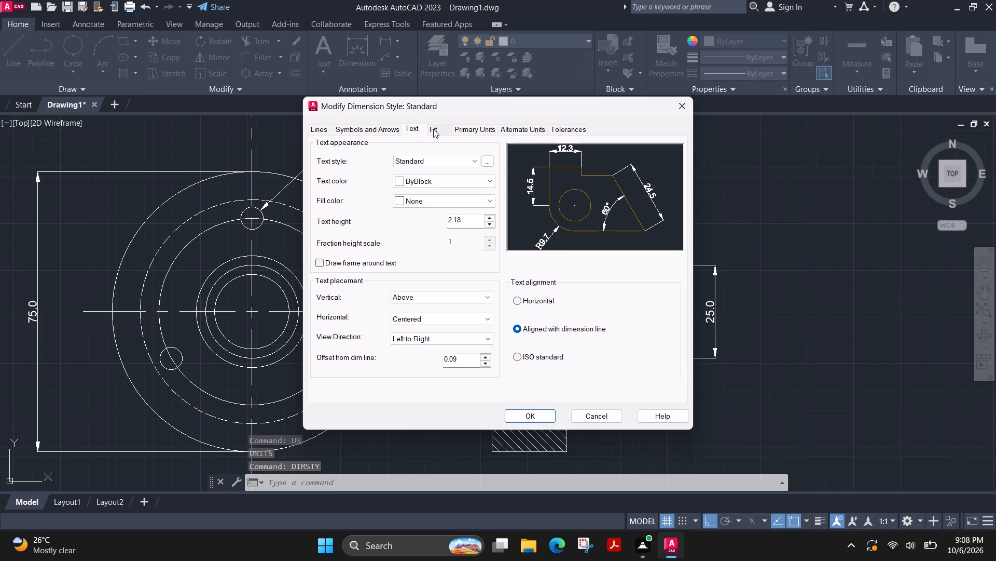
click(435, 129)
click(412, 127)
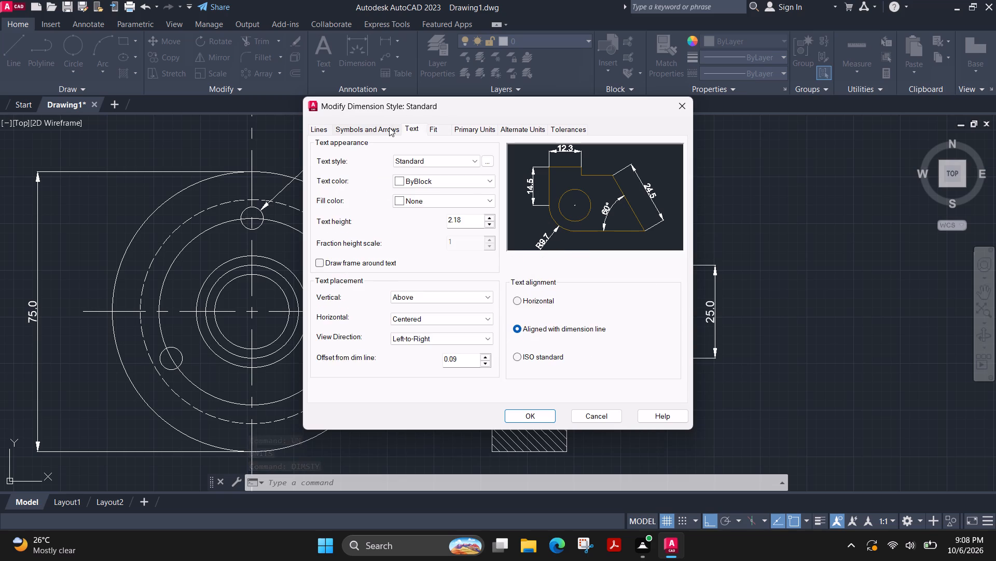
click(389, 127)
click(481, 127)
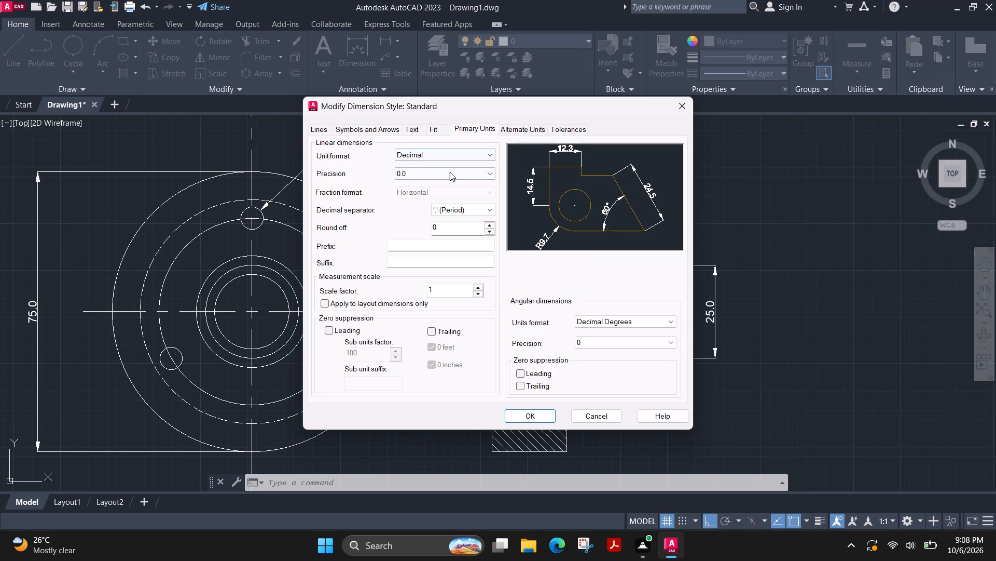
click(450, 172)
click(431, 188)
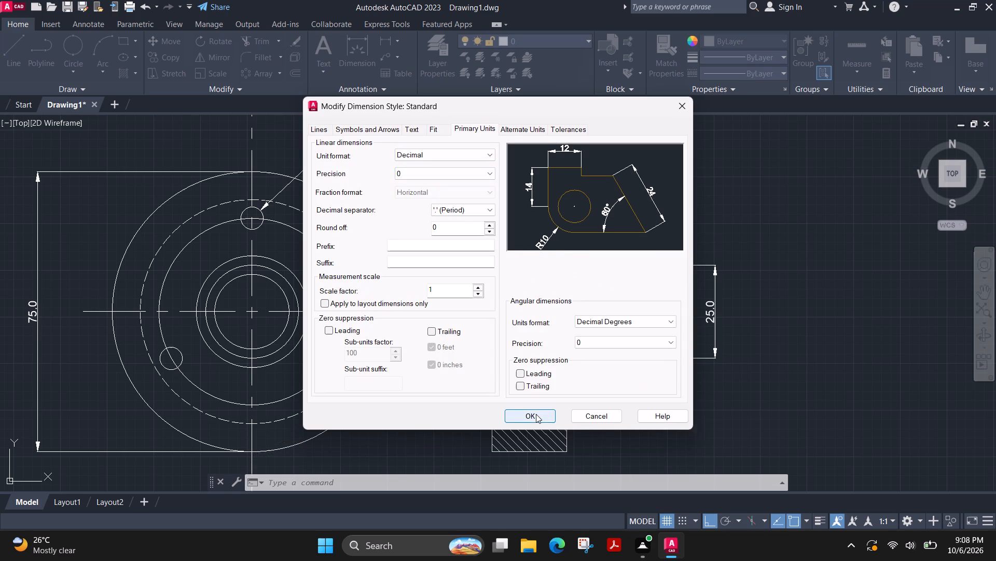
click(535, 414)
click(644, 204)
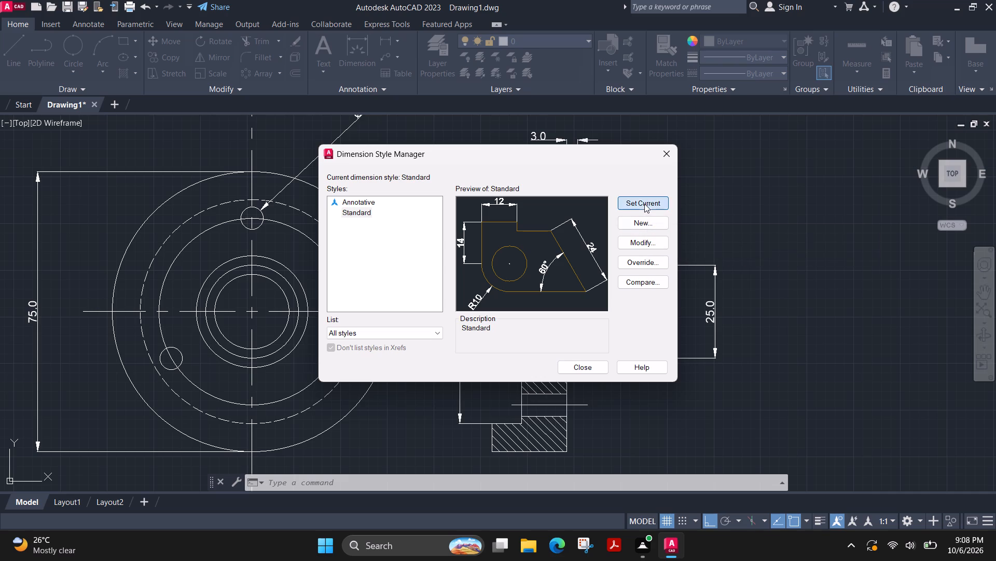
click(586, 366)
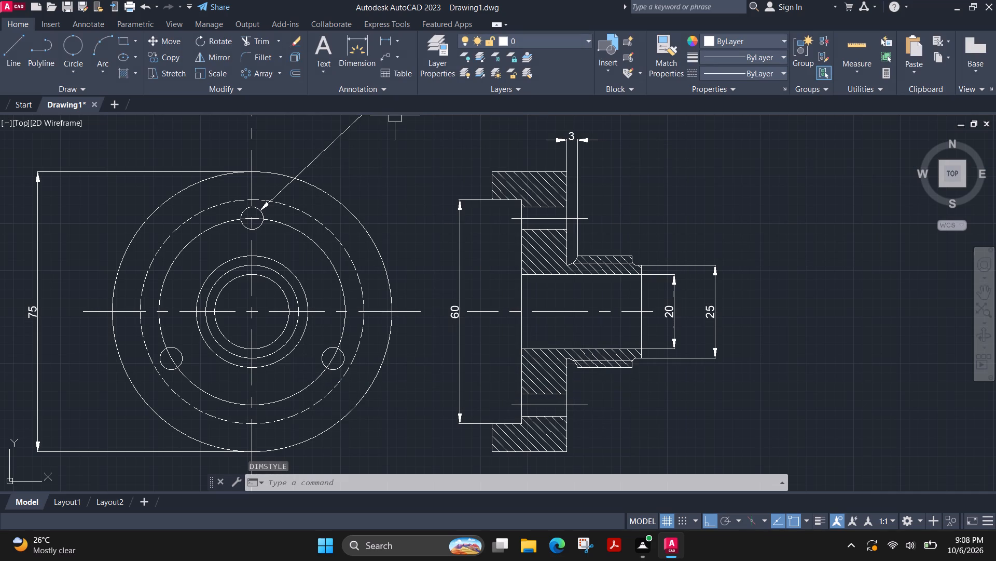
Move the hub end's outer-diameter dimension line closer to the bore dimension beside the section view.
drag(717, 274, 707, 276)
click(715, 268)
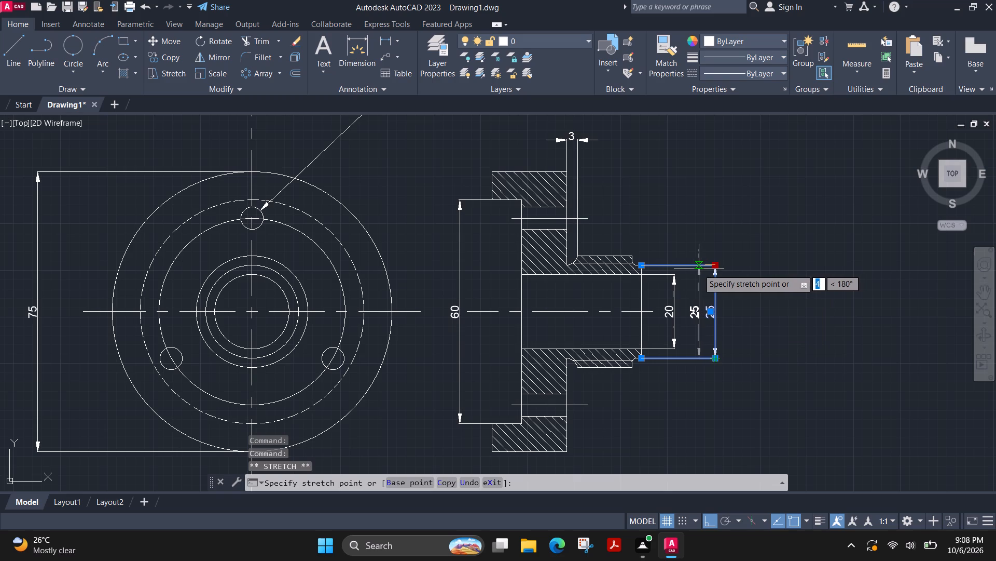
click(698, 269)
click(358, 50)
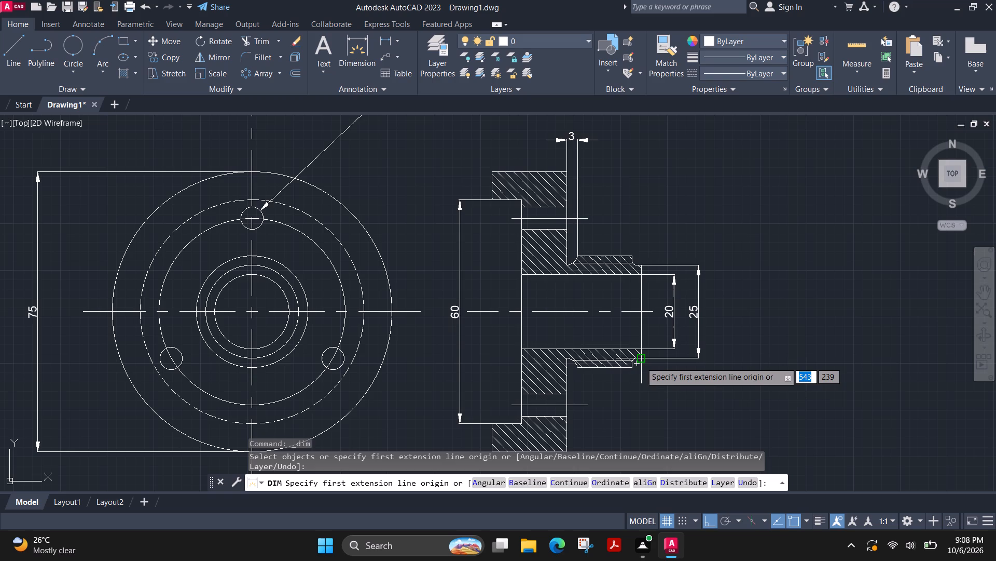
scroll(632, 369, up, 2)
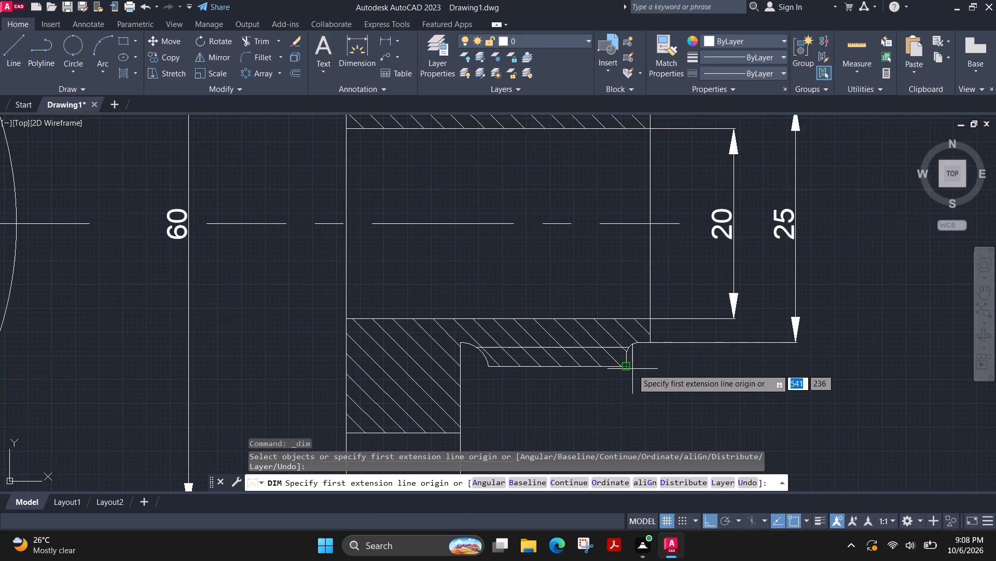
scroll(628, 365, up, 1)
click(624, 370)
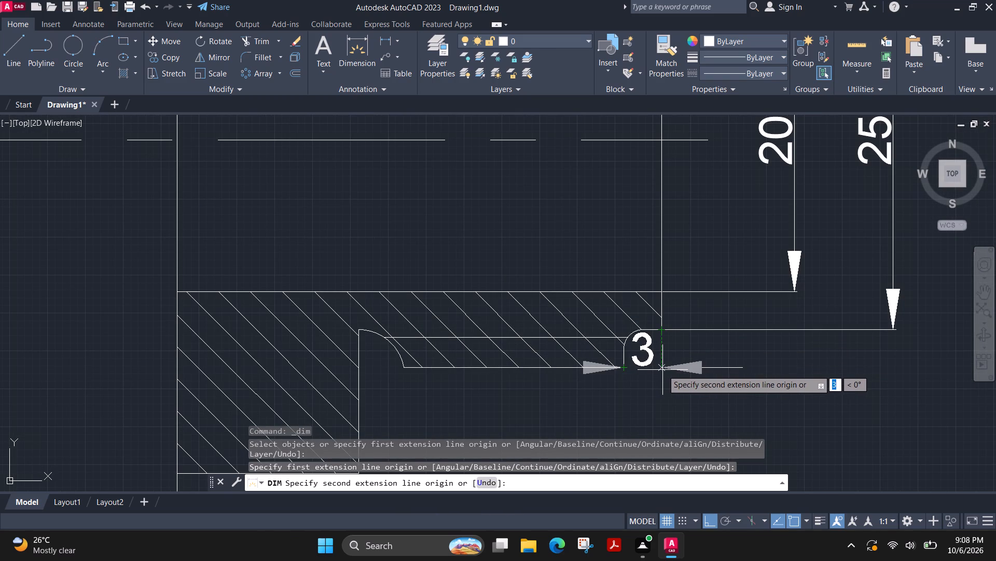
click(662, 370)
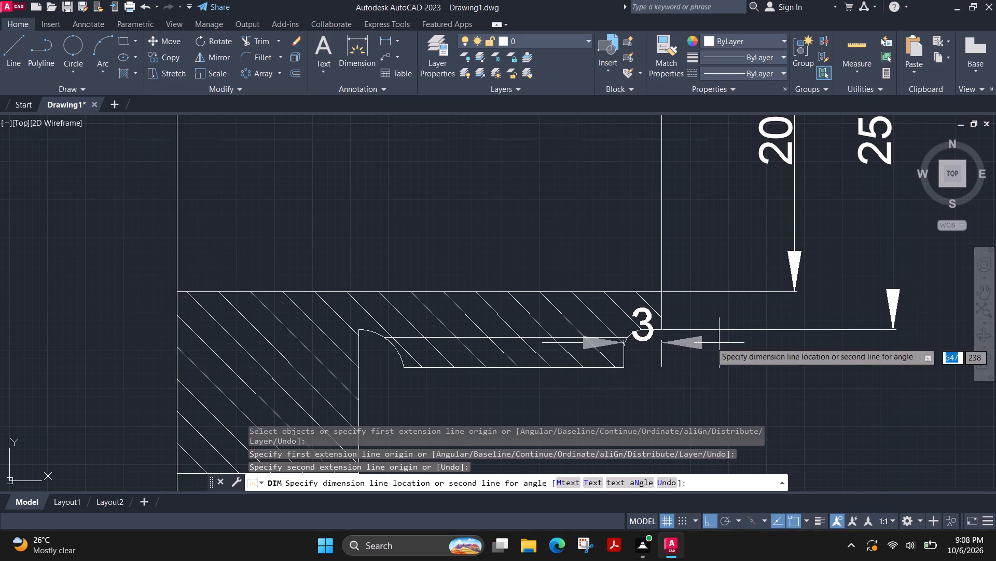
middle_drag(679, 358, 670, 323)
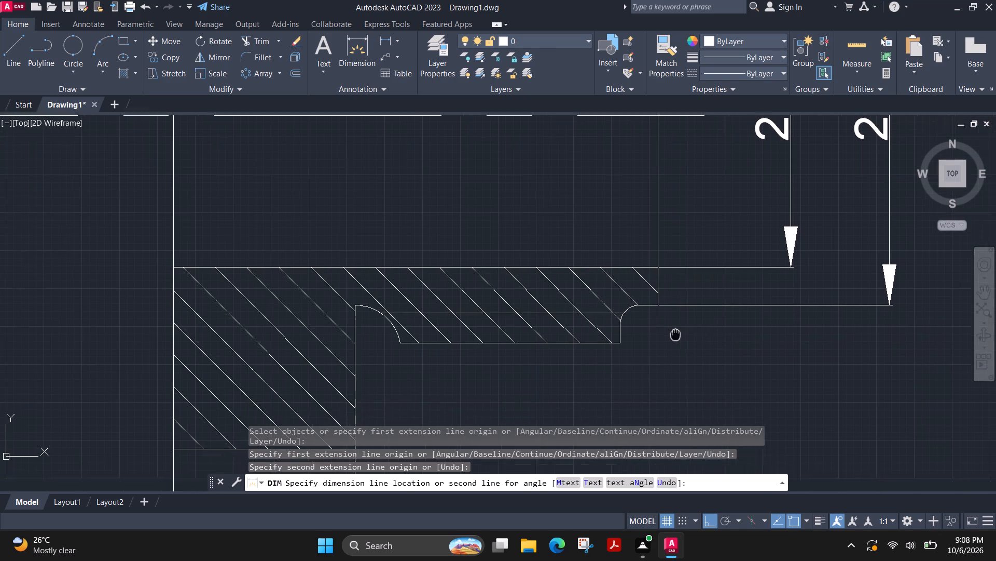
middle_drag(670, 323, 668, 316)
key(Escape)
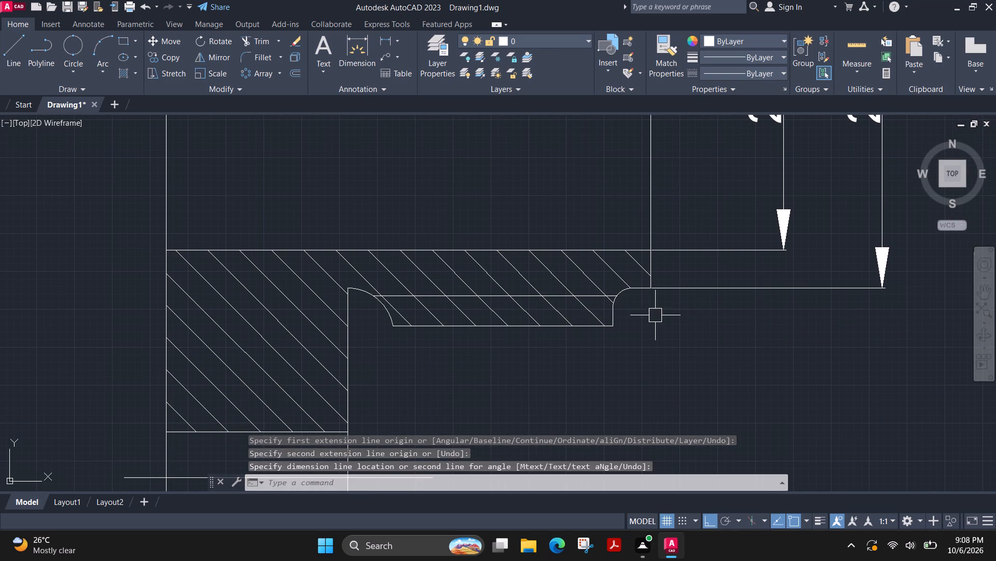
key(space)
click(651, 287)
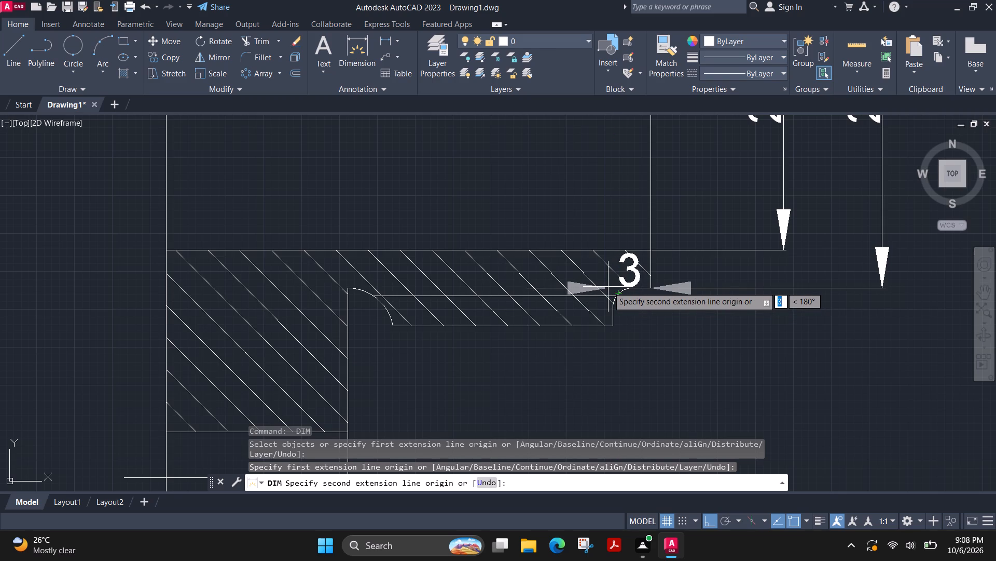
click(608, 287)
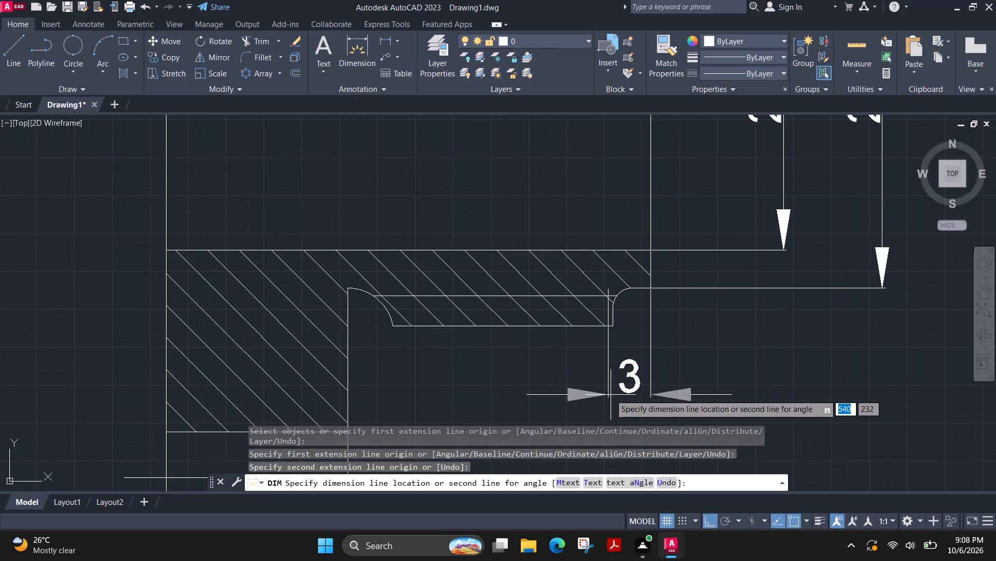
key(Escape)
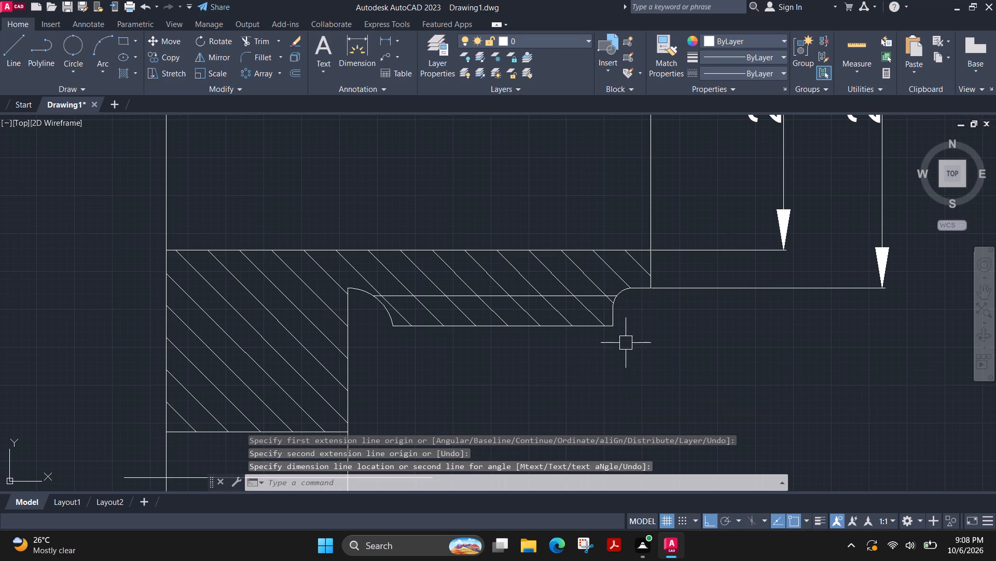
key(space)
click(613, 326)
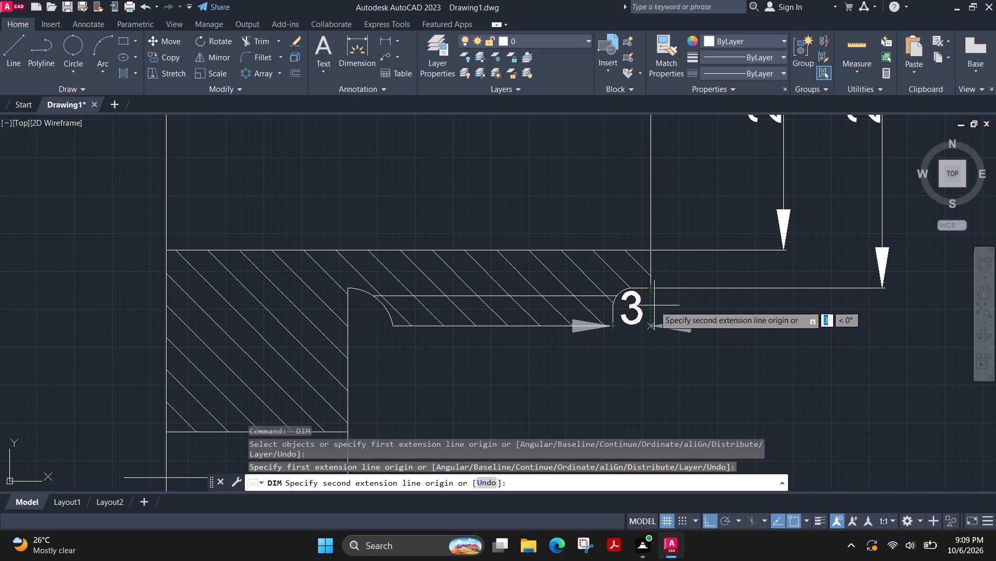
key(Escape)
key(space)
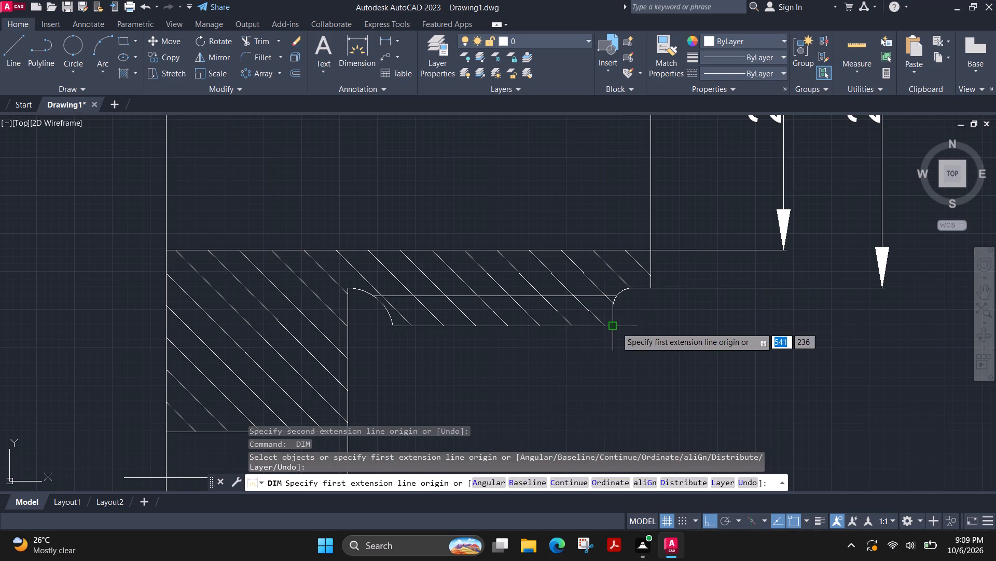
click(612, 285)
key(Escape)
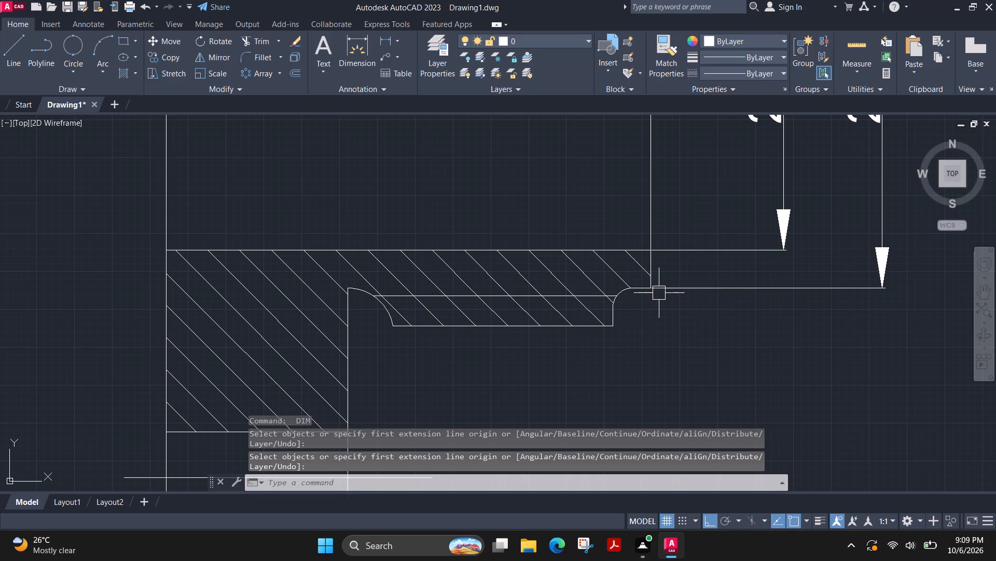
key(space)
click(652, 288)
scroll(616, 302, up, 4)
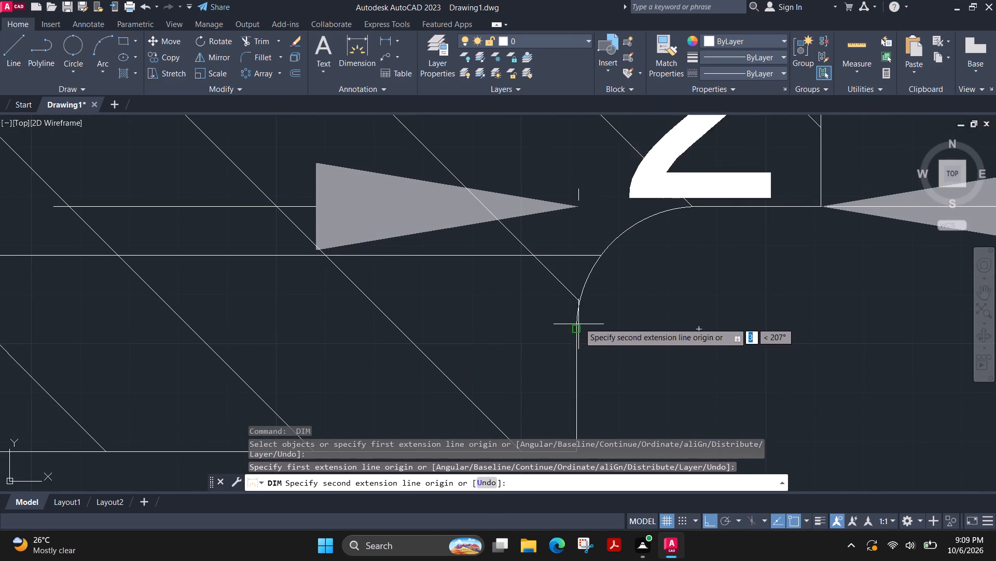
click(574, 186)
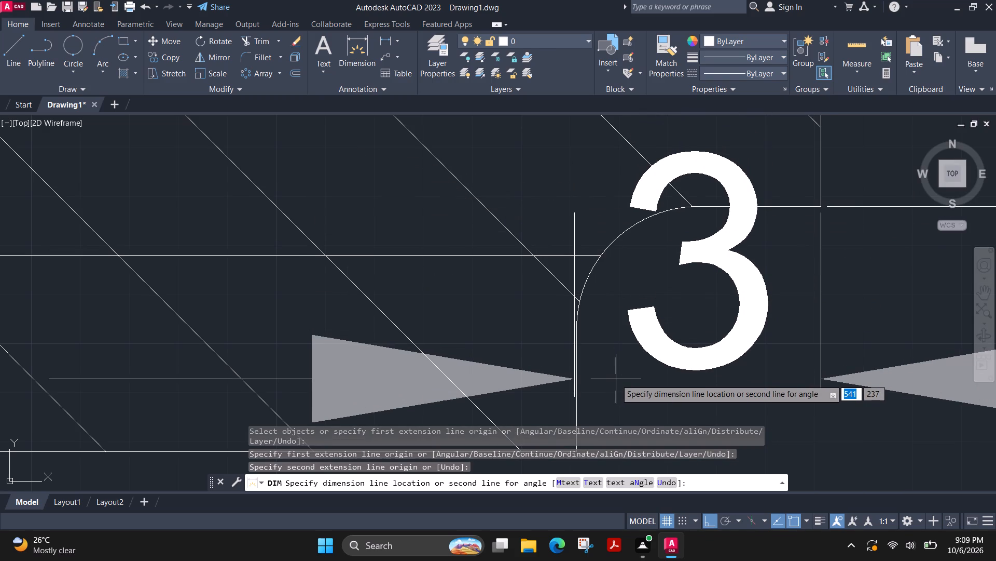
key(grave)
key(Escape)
Dimension the axial length of the reduced, filleted section at the hub's free end, placing it just below the hub in the section view.
scroll(616, 373, down, 2)
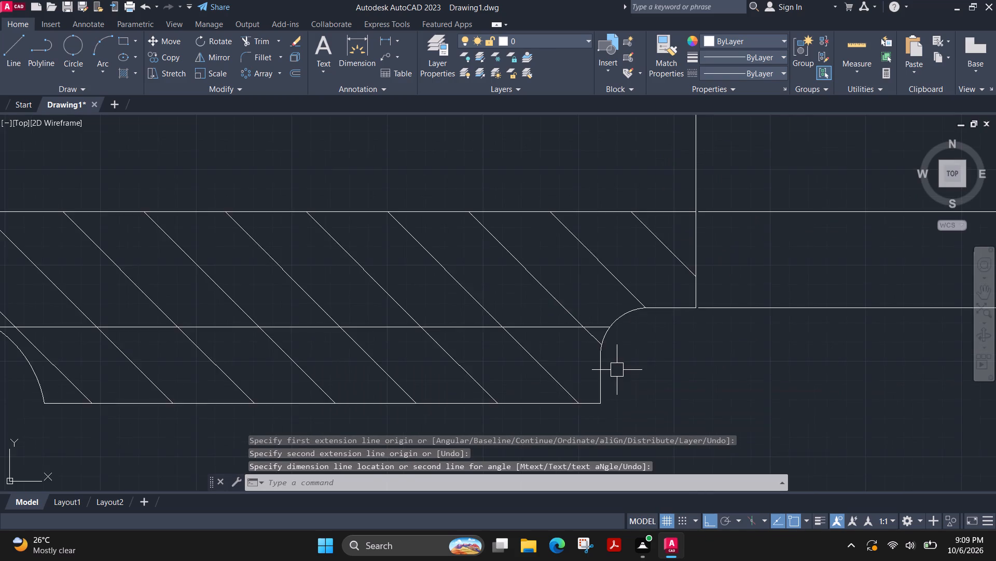
scroll(617, 370, up, 2)
scroll(617, 370, down, 2)
middle_drag(617, 370, 547, 284)
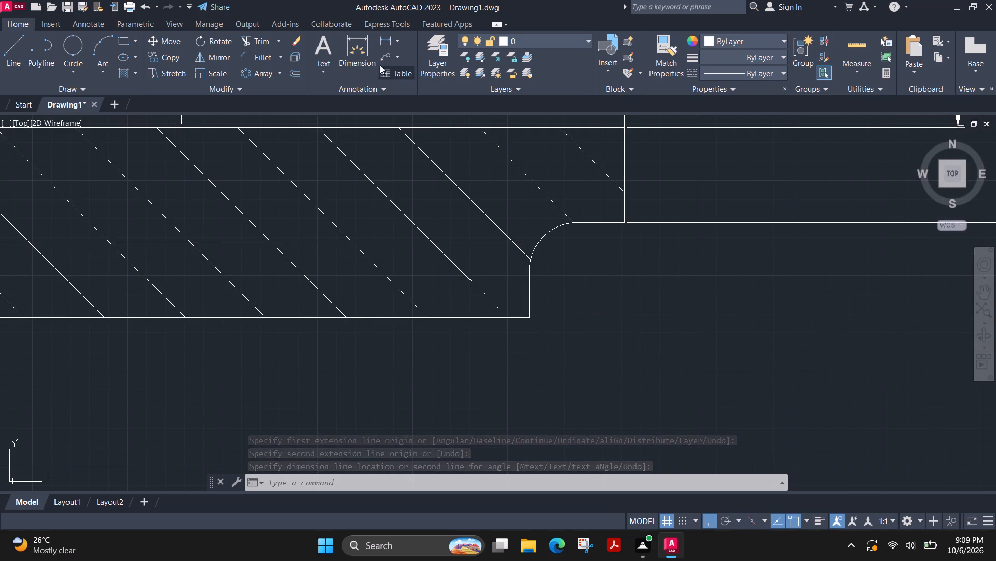
click(351, 55)
click(530, 319)
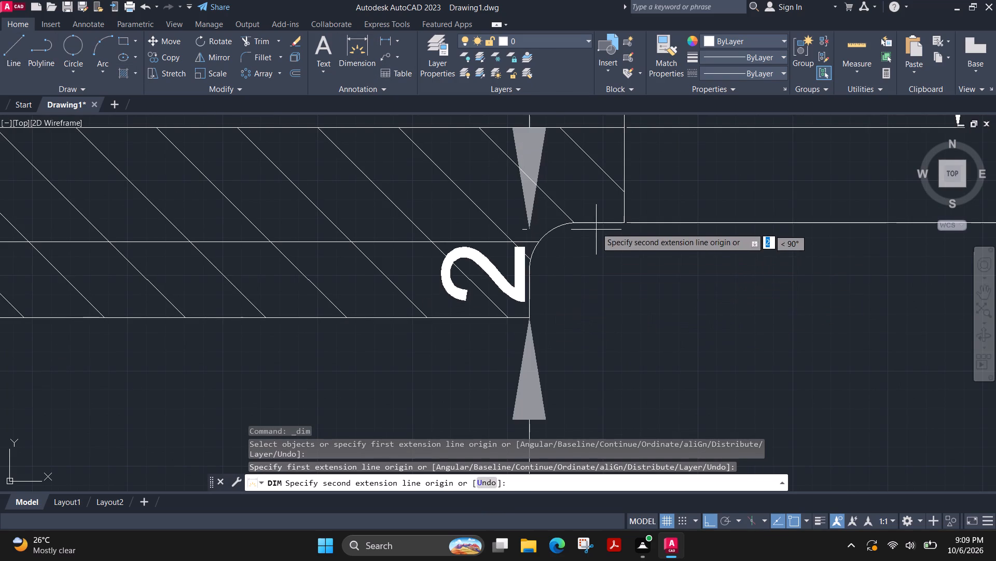
click(625, 222)
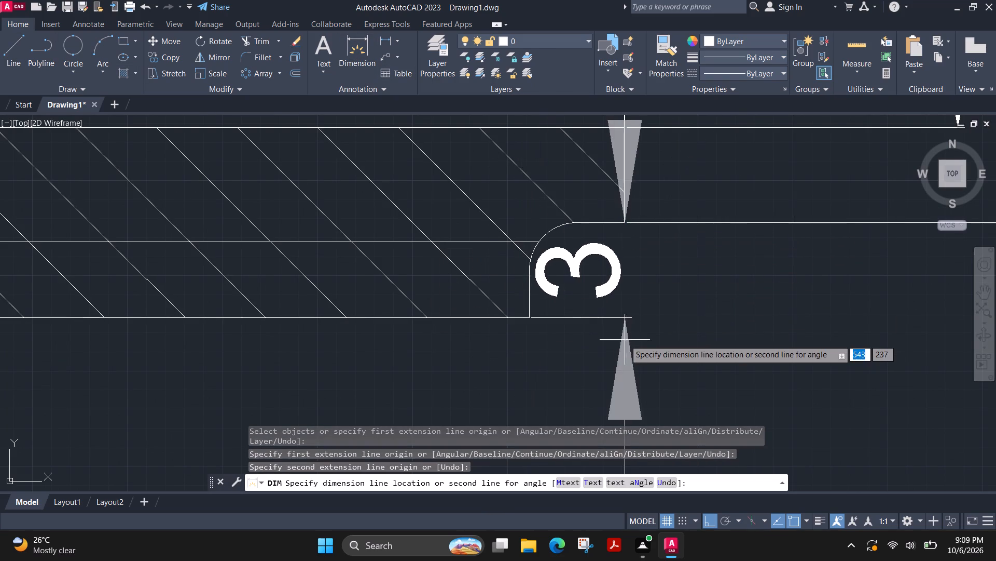
middle_drag(597, 371, 588, 272)
scroll(587, 272, down, 1)
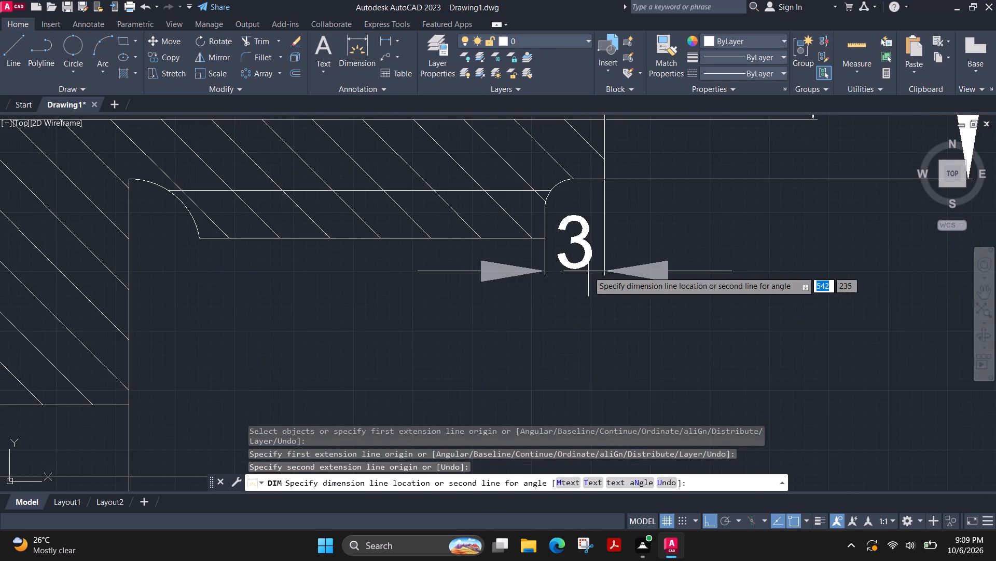
scroll(588, 271, down, 1)
scroll(603, 349, down, 1)
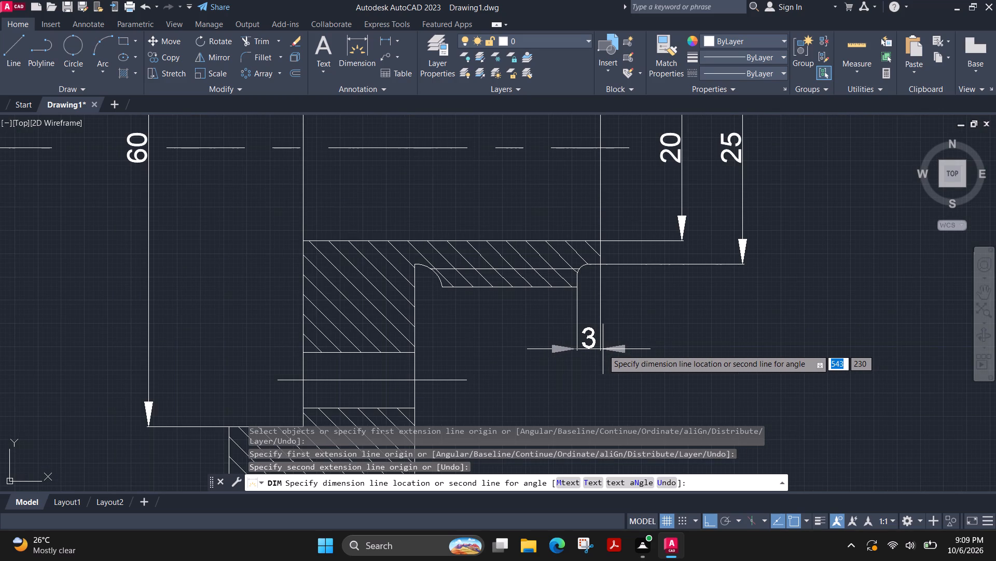
scroll(603, 345, down, 2)
scroll(602, 344, up, 1)
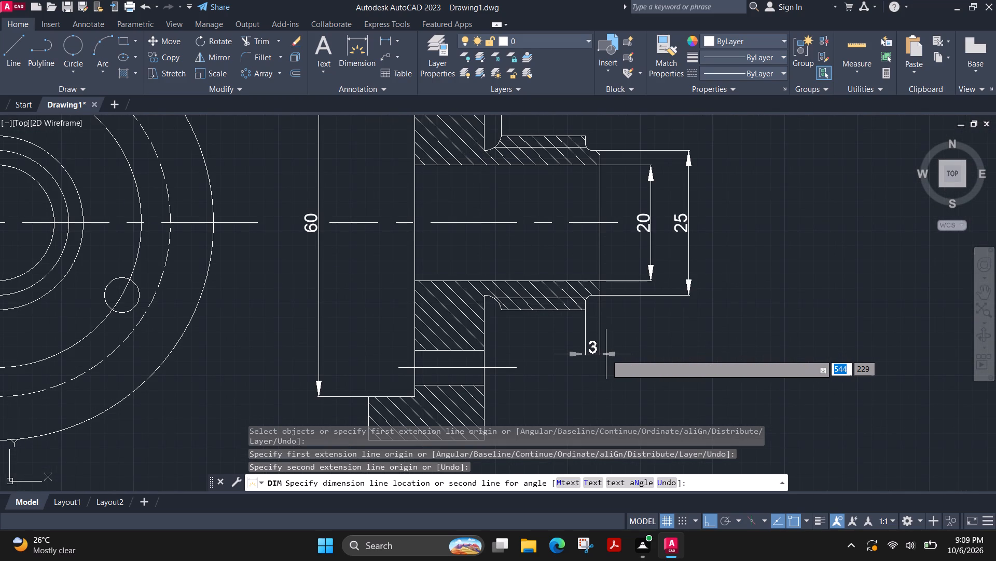
click(602, 353)
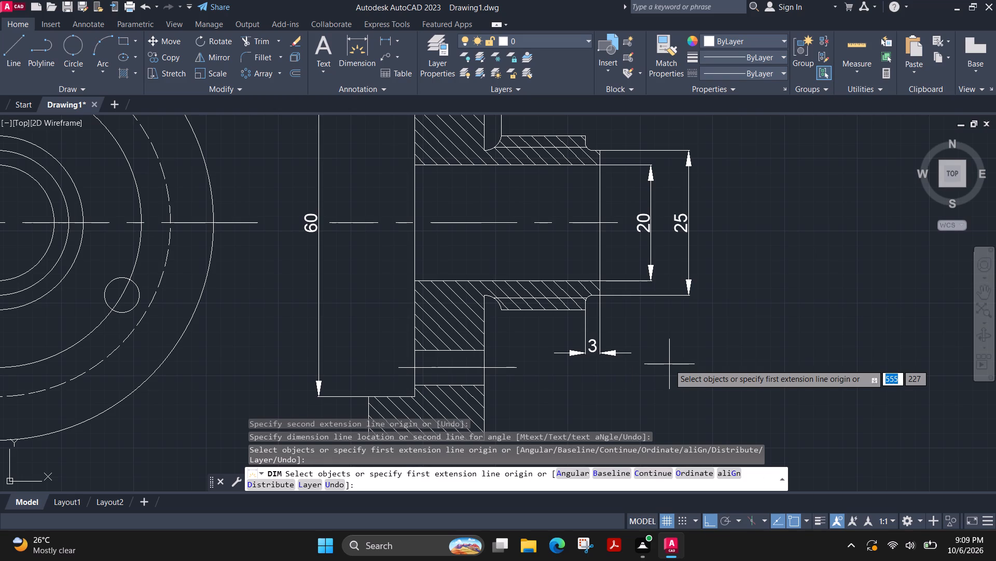
Dimension the hub's axial projection from the flange's hub-side face to the hub's free end, placing it below the section view.
scroll(604, 374, down, 1)
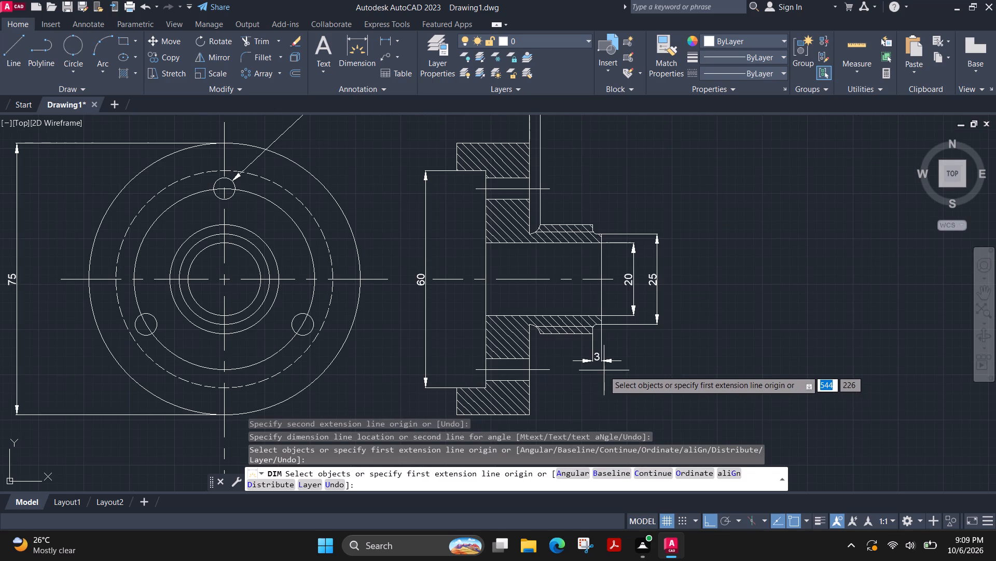
middle_drag(602, 366, 590, 316)
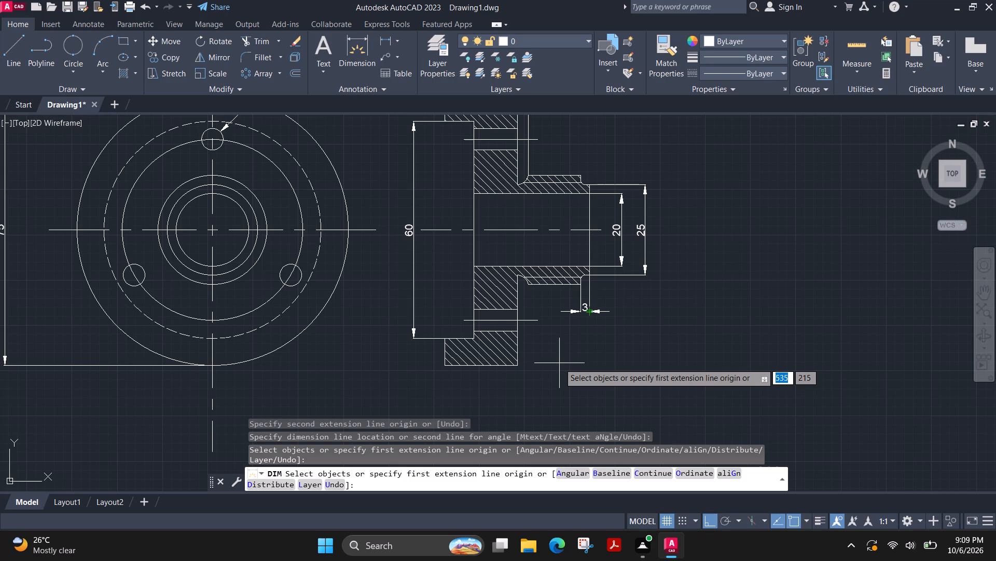
click(520, 367)
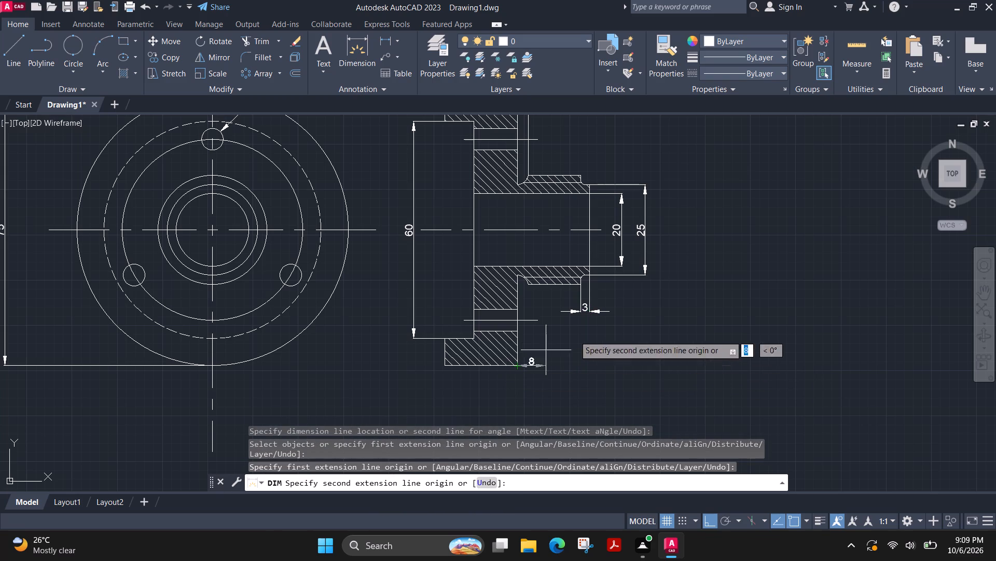
click(590, 276)
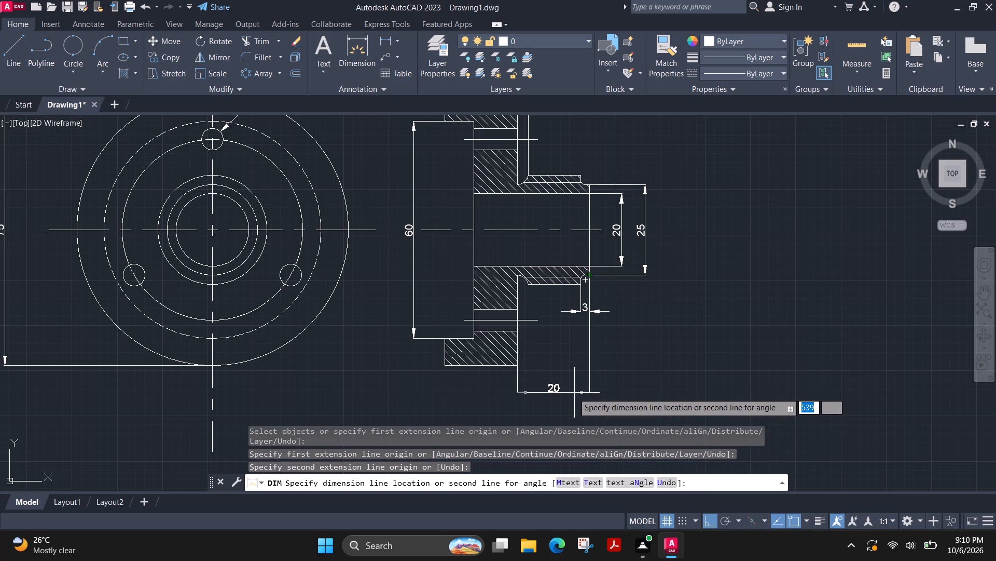
click(568, 384)
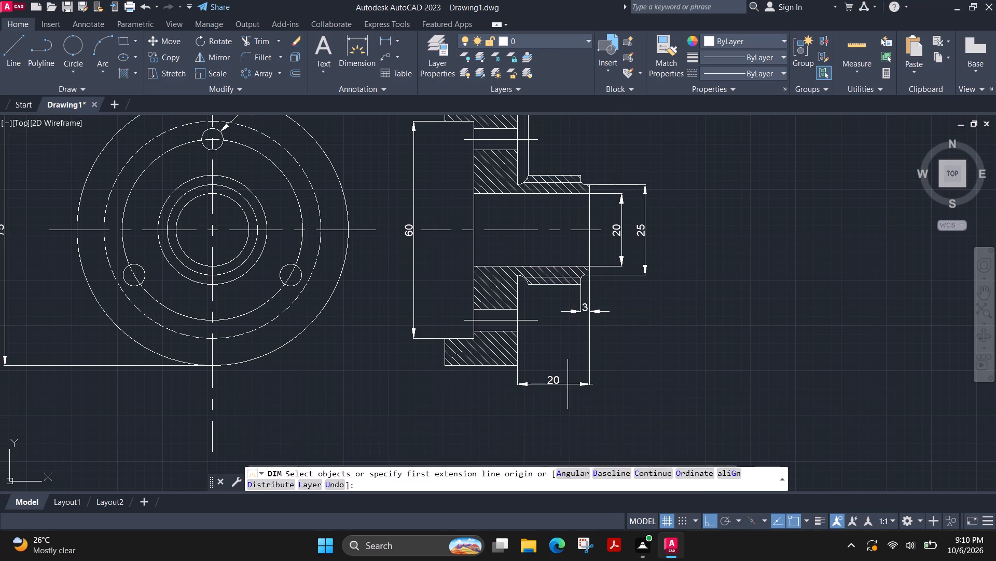
Dimension the axial length from the flange's recess face to the hub's free end, stacked below the hub projection dimension.
middle_drag(477, 402, 459, 341)
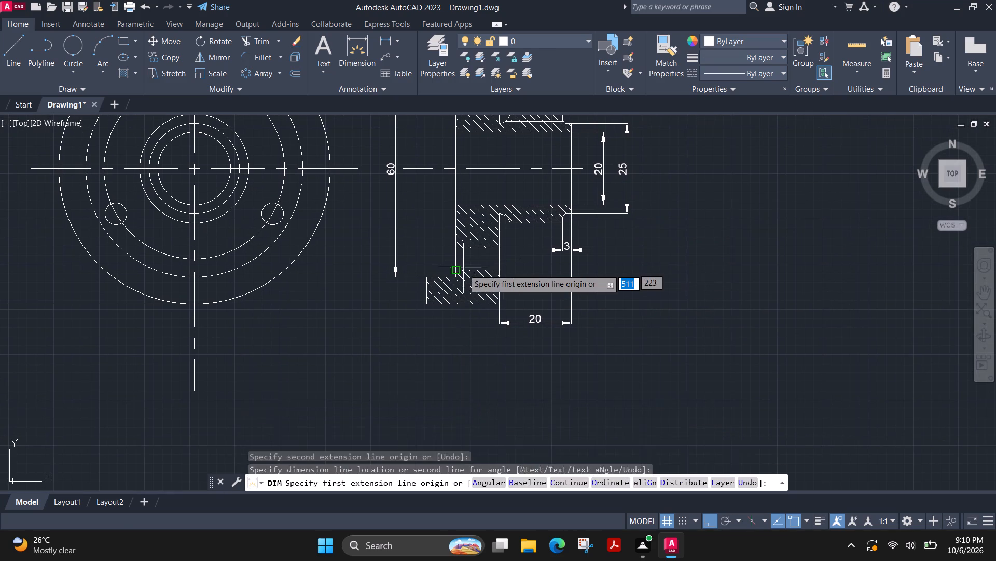
click(458, 276)
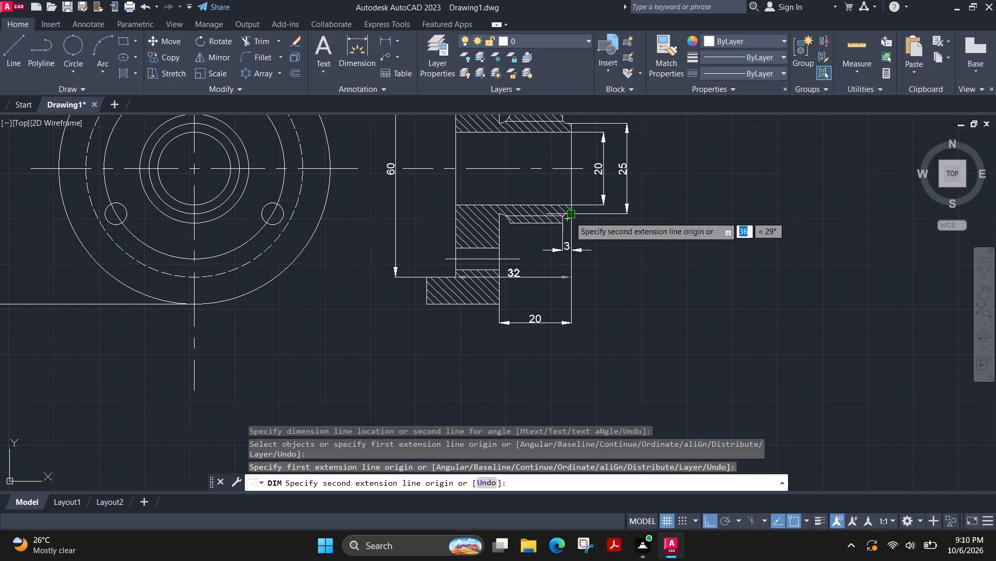
click(570, 217)
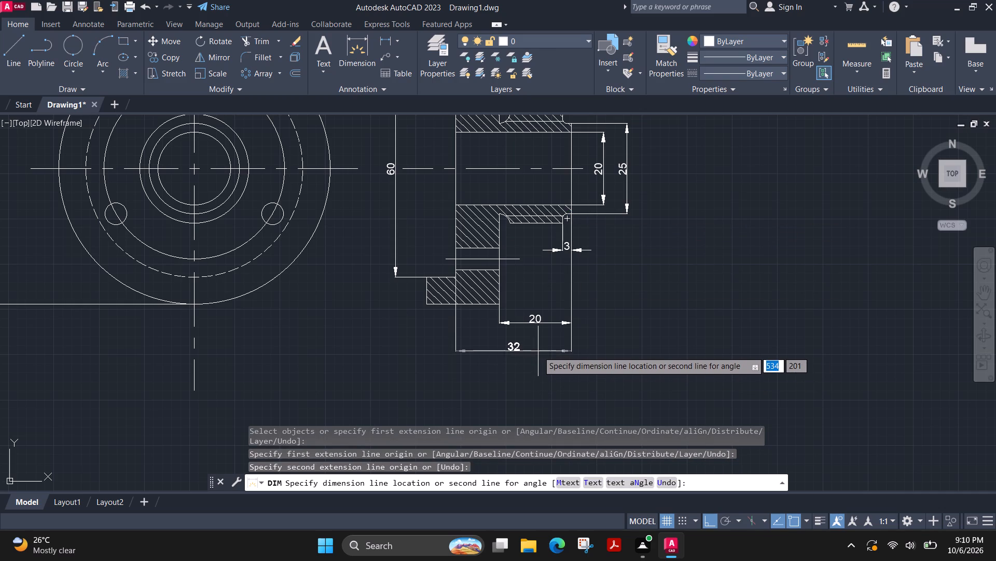
click(536, 345)
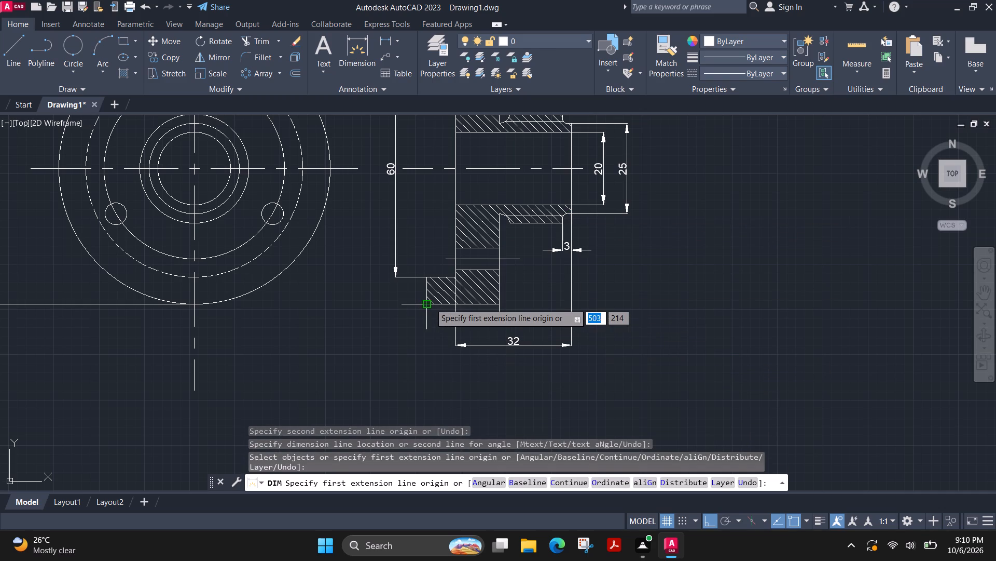
Dimension the section view's overall length from the flange rim's outer face to the hub's free end, as the lowest stacked dimension.
click(430, 303)
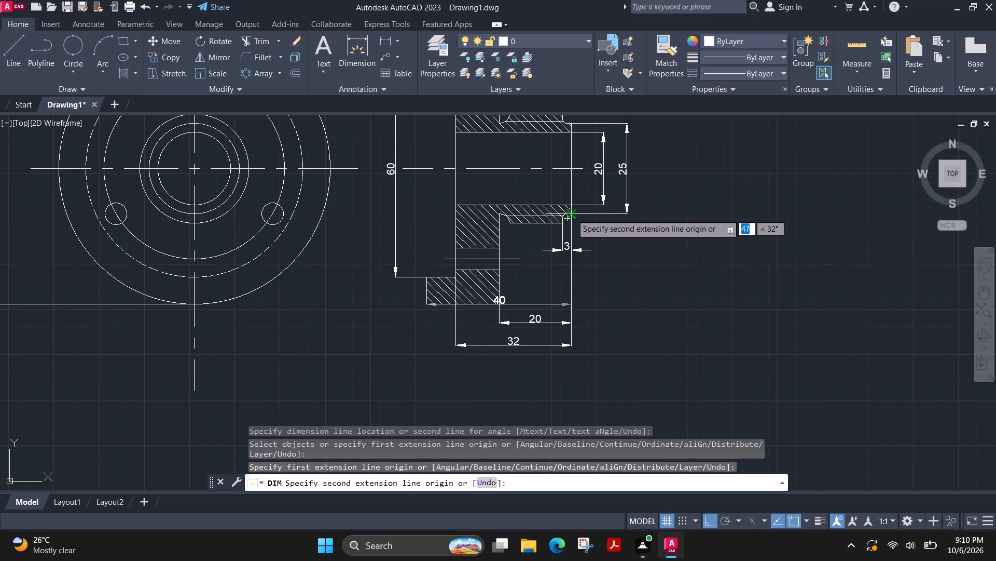
click(572, 214)
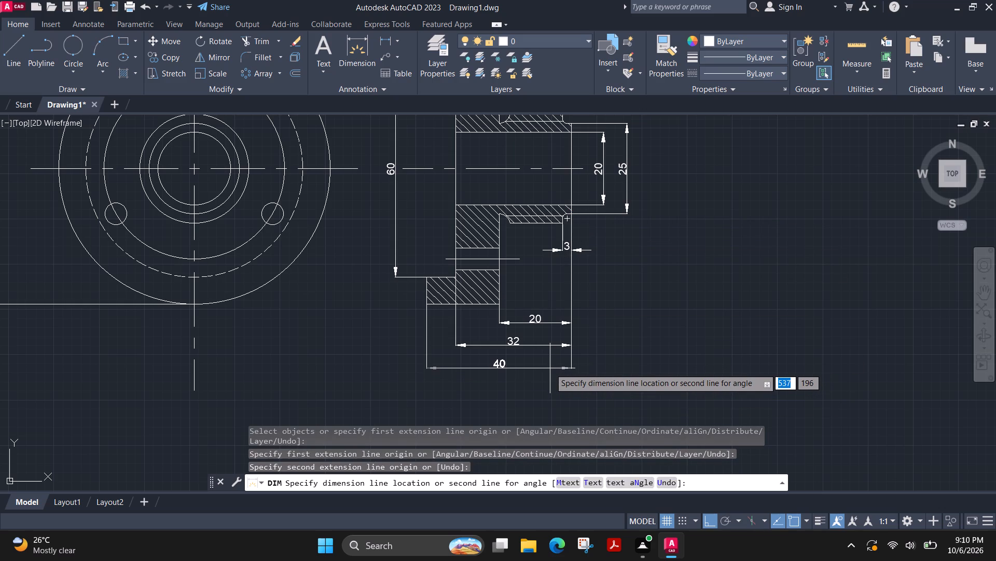
click(550, 368)
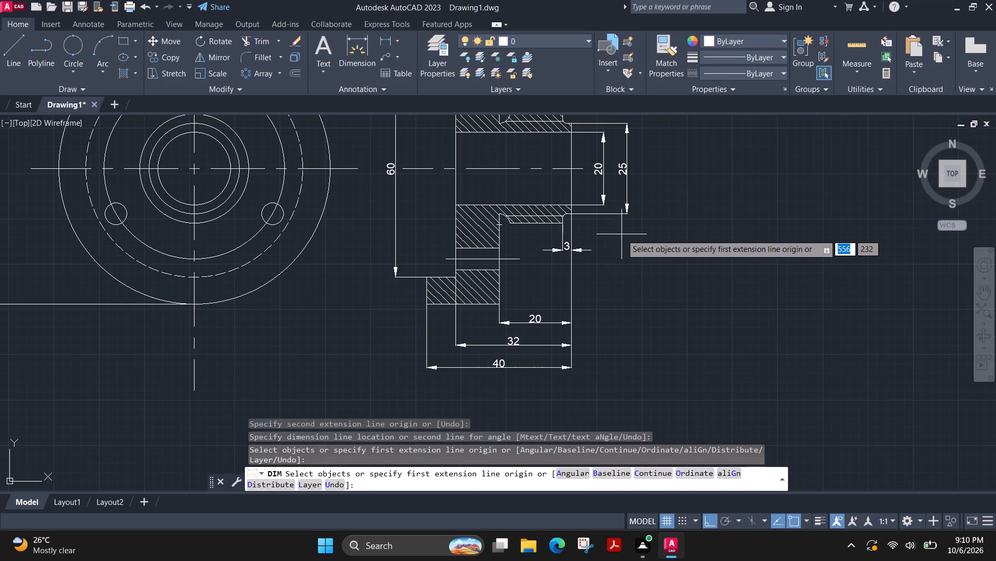
middle_drag(622, 229, 591, 435)
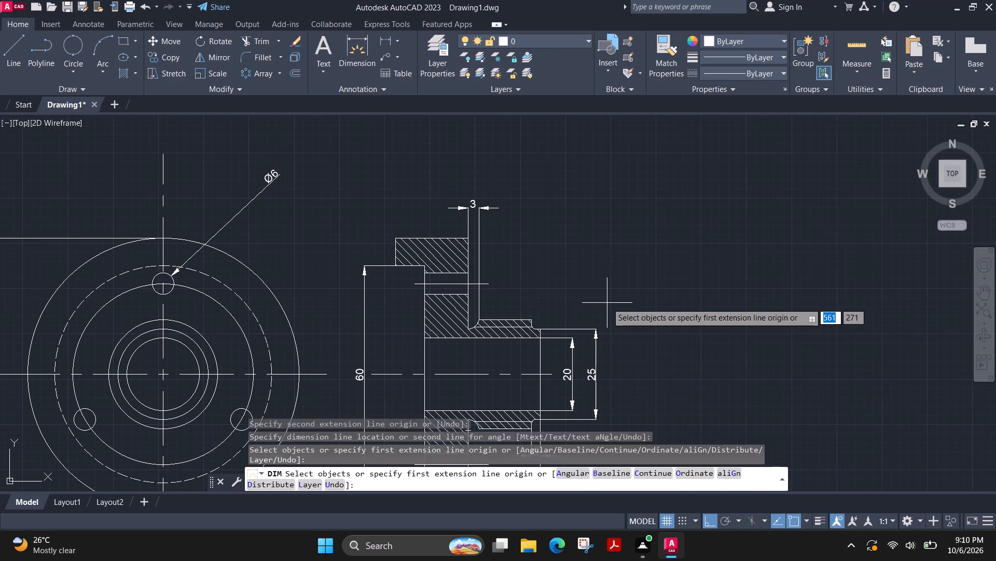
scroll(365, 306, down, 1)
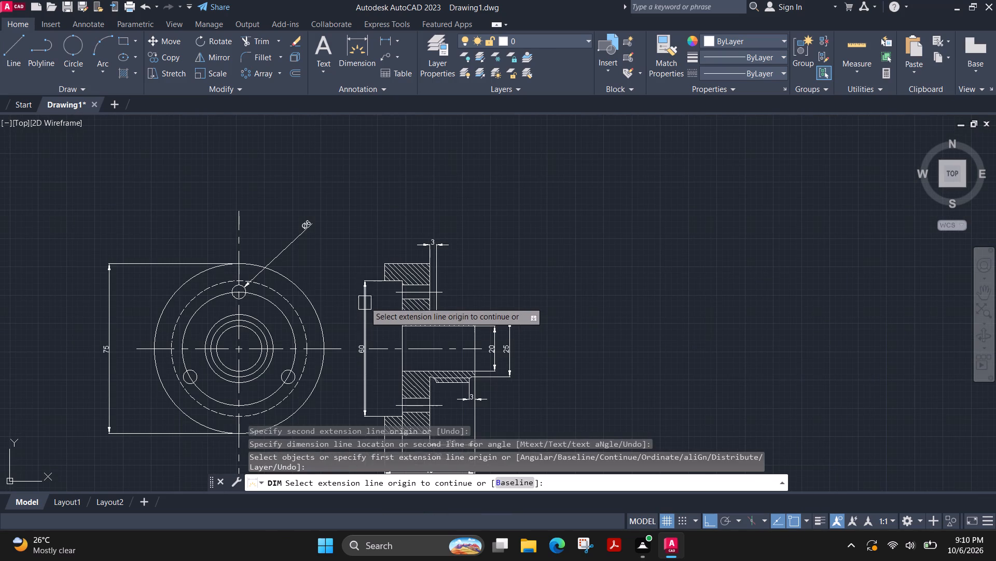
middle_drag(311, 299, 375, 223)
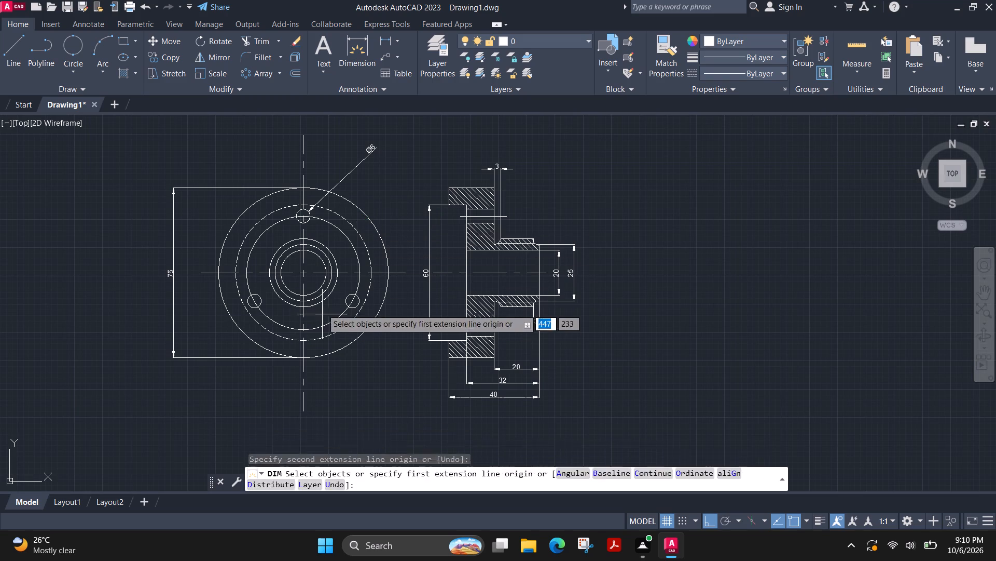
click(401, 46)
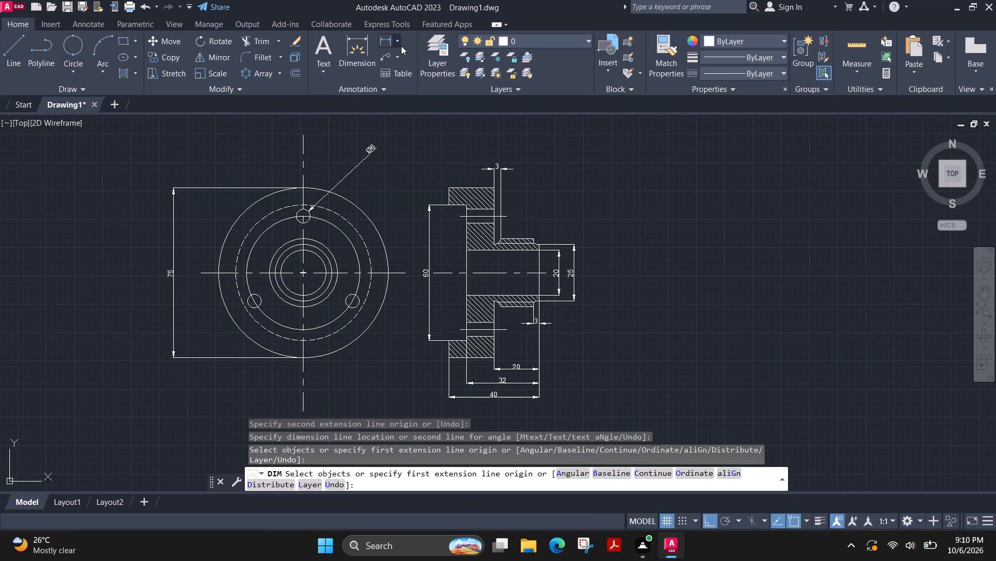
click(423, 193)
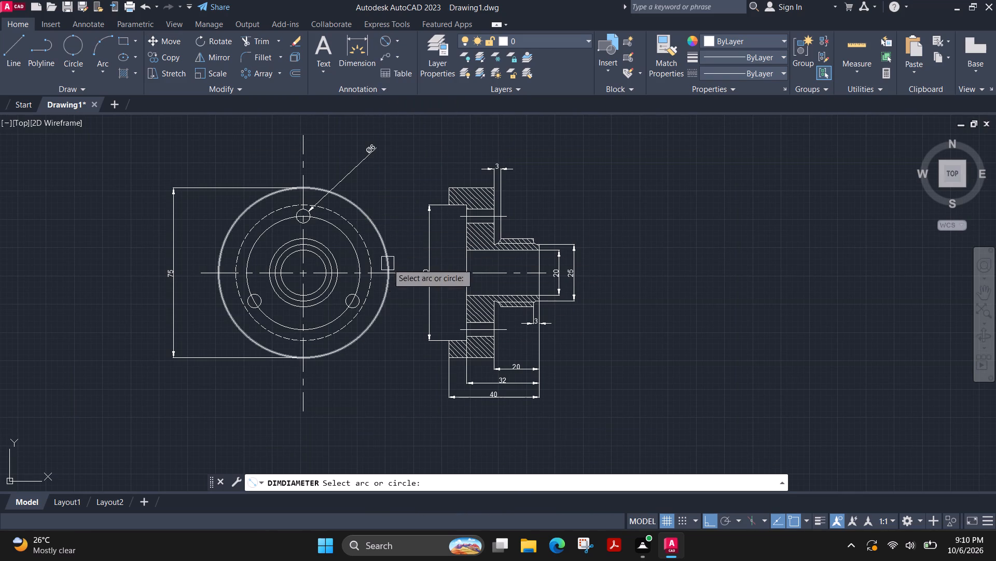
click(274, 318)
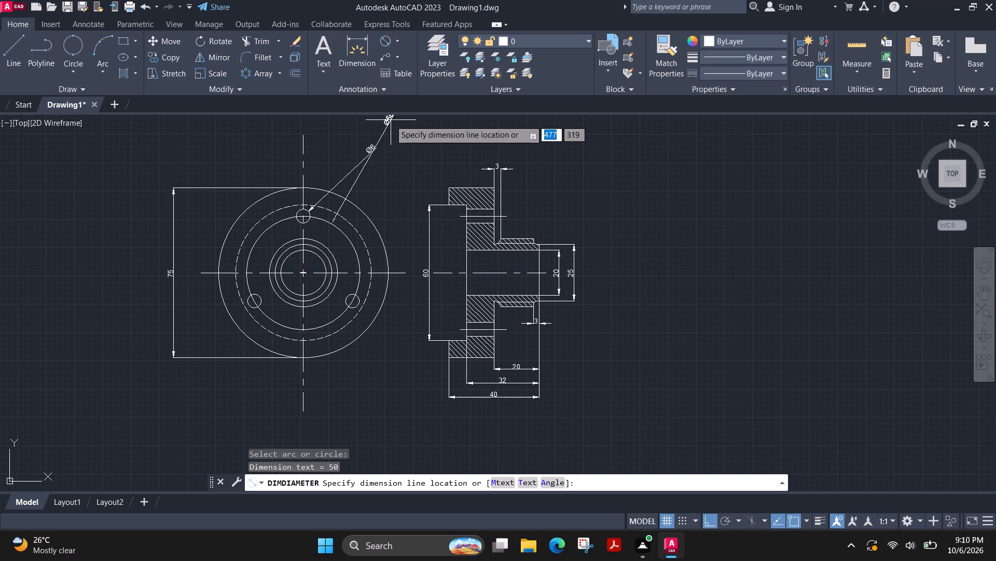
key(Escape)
Add a diameter dimension to the bolt-hole pitch circle in the front view, placing its text outside the flange's upper-right edge.
click(364, 60)
click(384, 40)
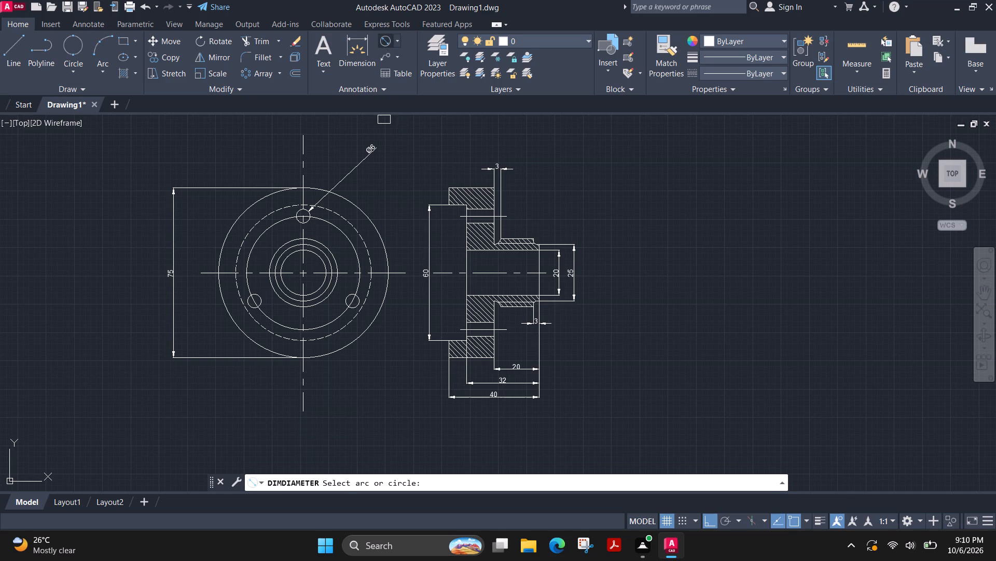
click(275, 326)
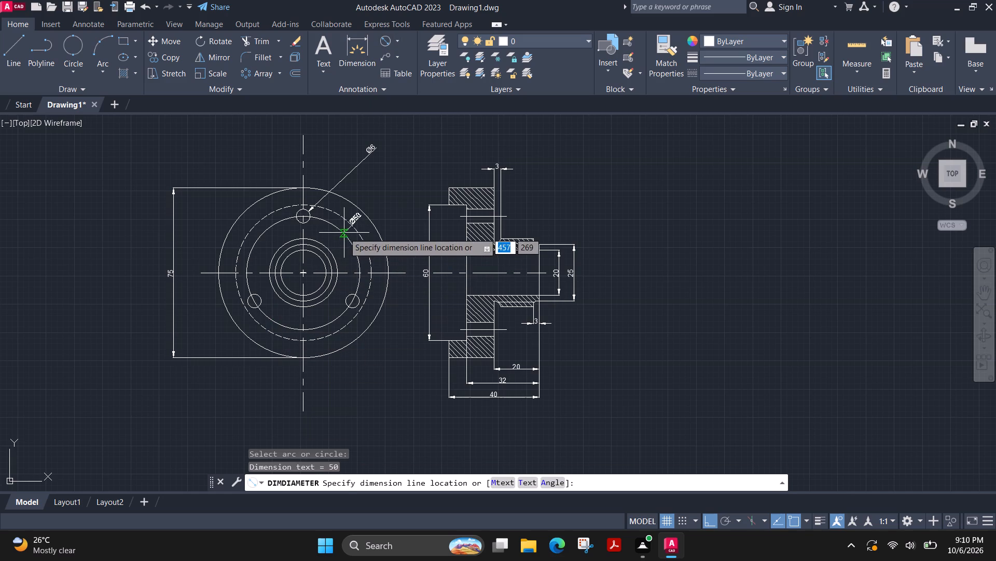
click(381, 186)
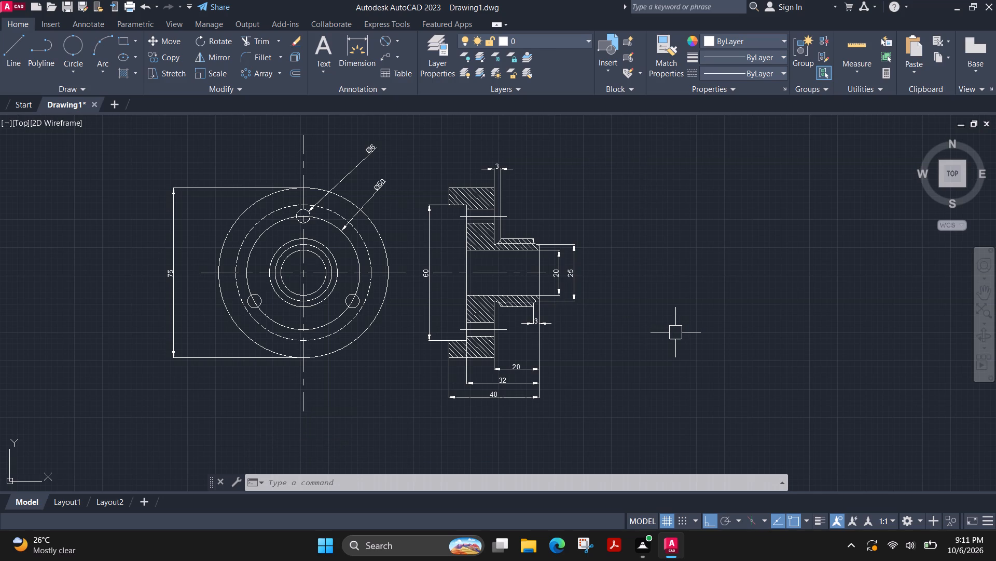
Save the drawing as fujiDrawing1.dwg in the "fuji drawing file" folder on the Desktop.
key(ctrl+s)
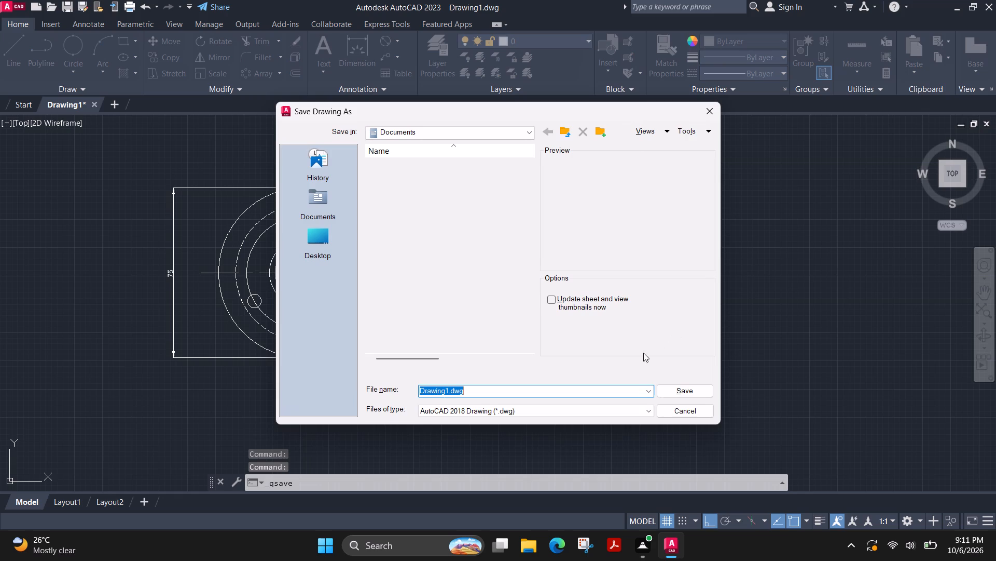
click(313, 226)
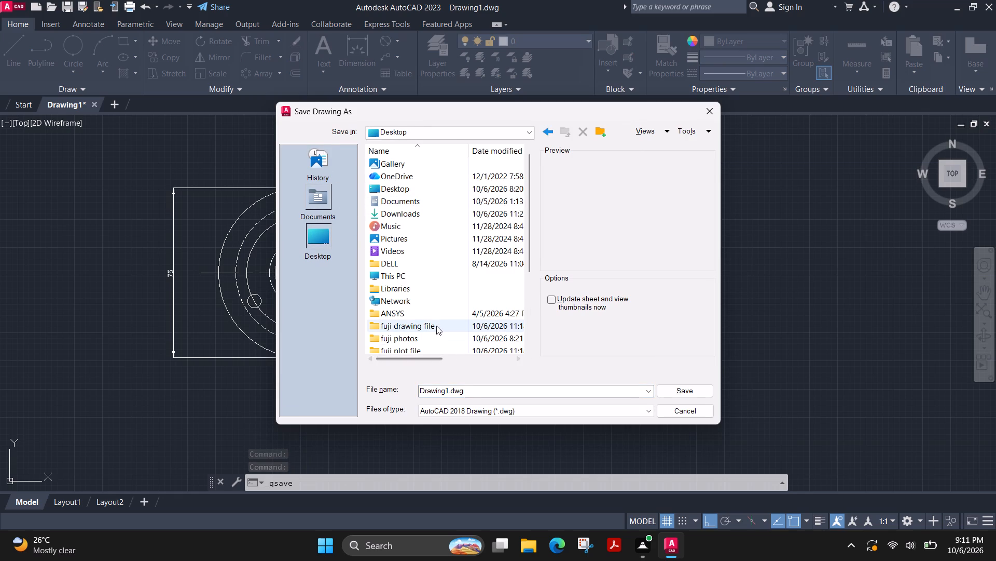
scroll(436, 326, down, 1)
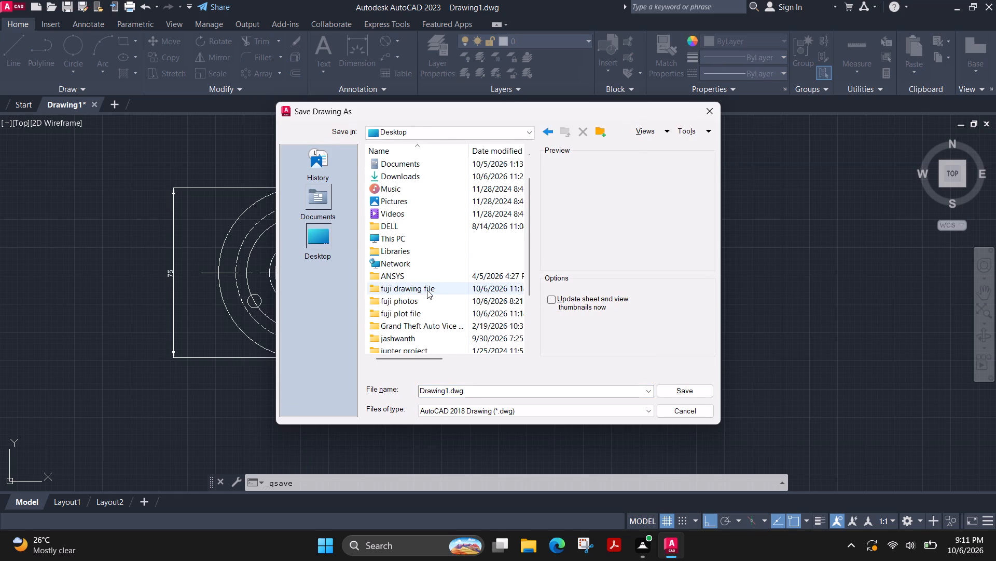
double_click(427, 290)
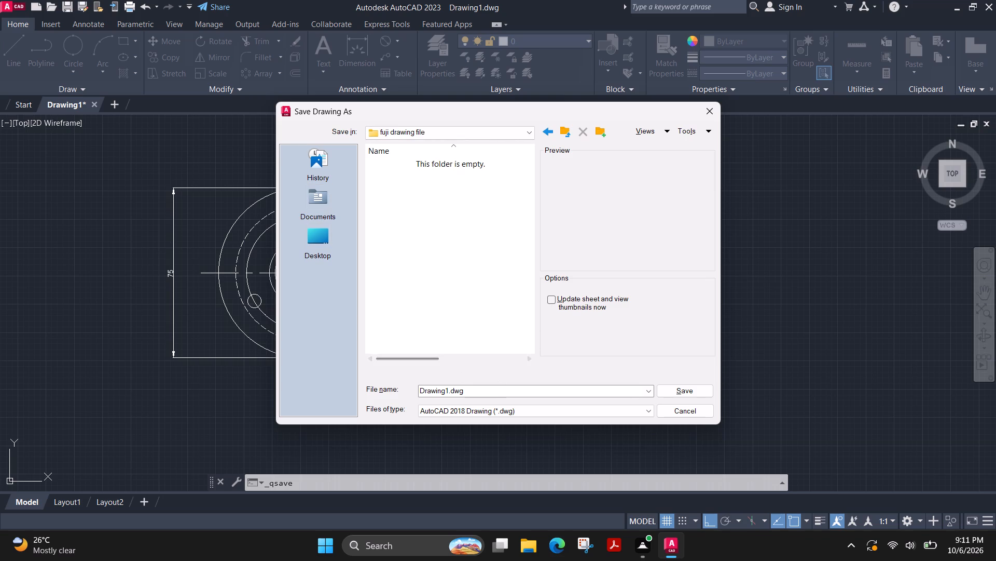
click(447, 392)
key(Left)
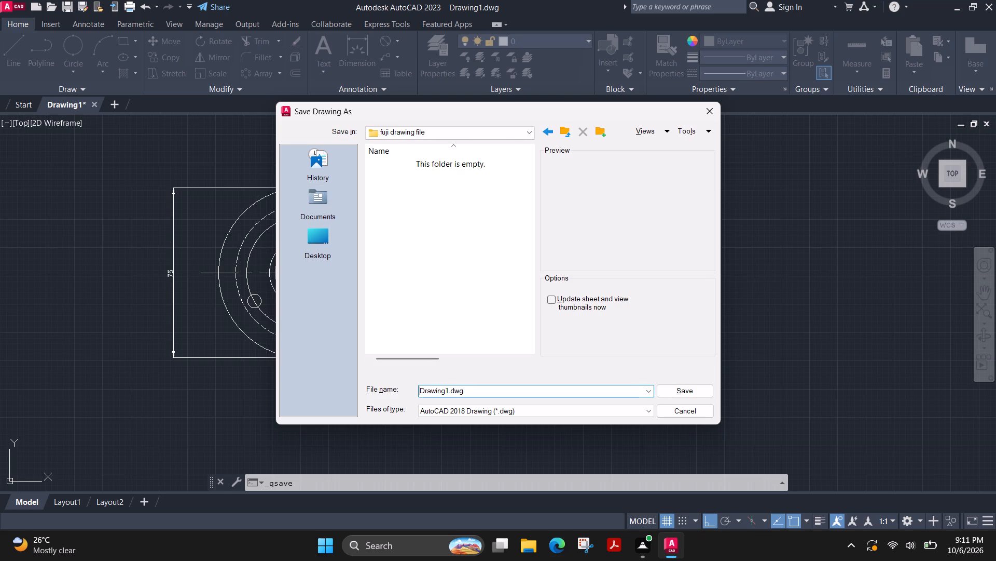
key(Left)
text(fuju)
key(BackSpace)
key(i)
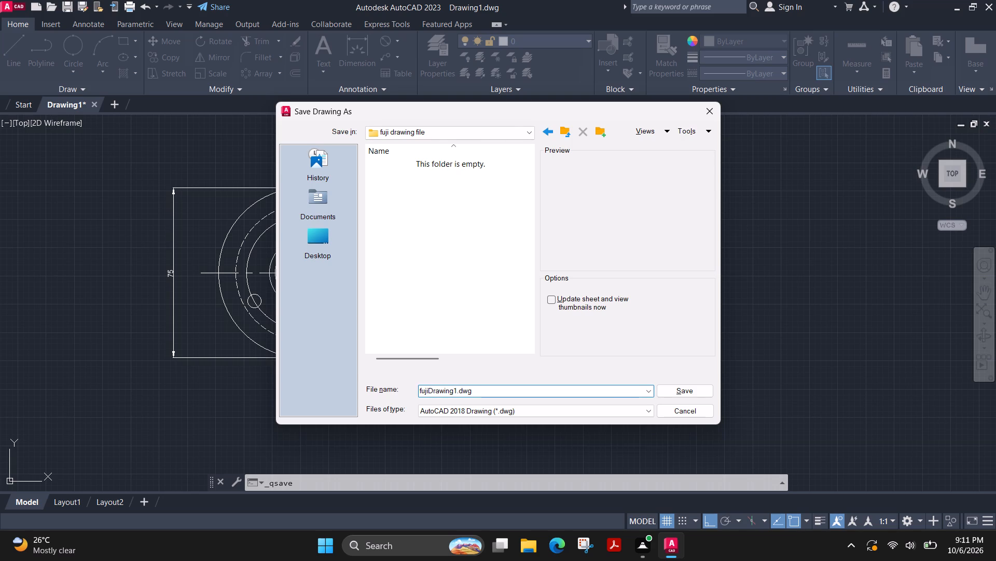
click(680, 389)
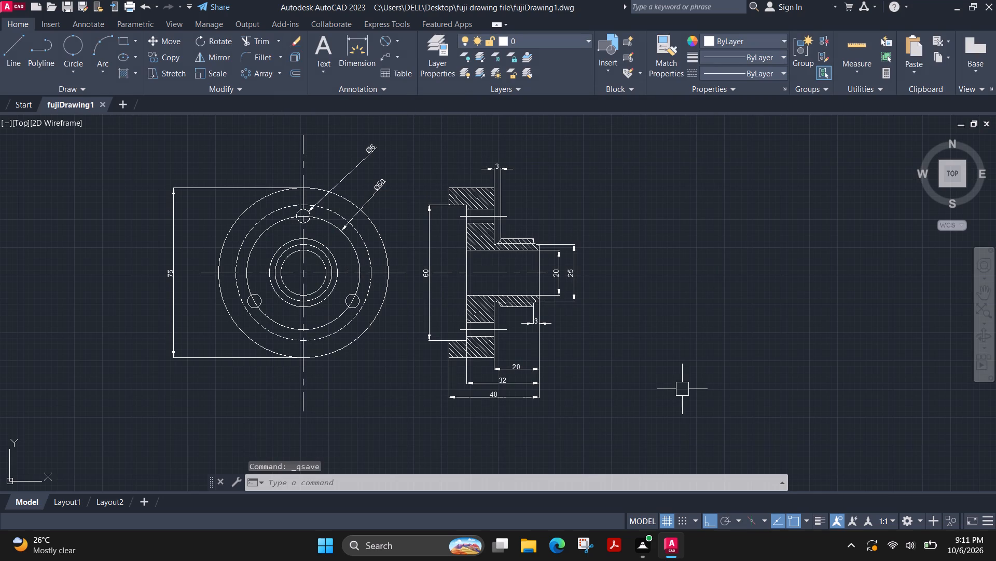
Set up a plot with the DWG To PDF.pc3 plotter and a Window plot area enclosing both dimensioned views.
text(plo)
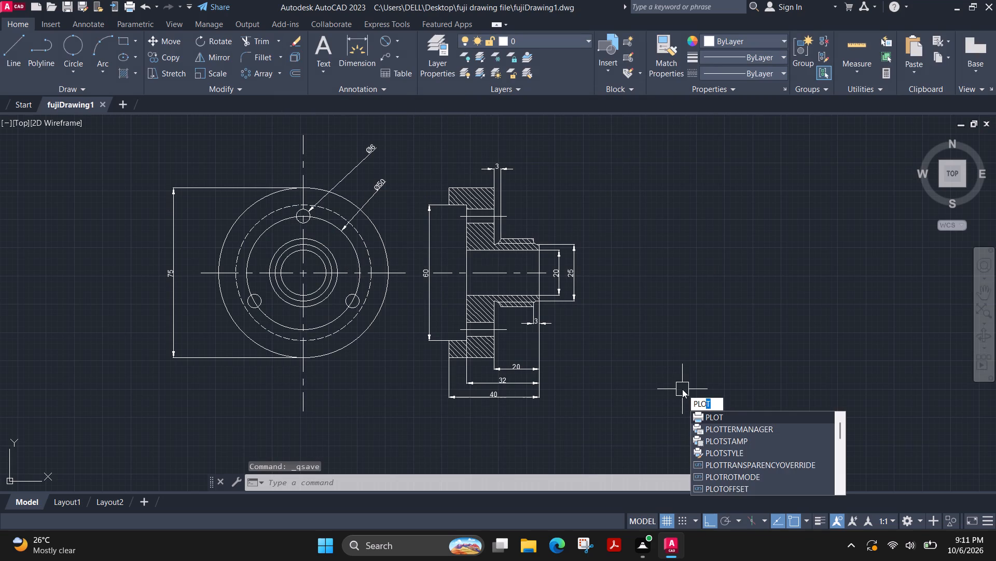
key(Return)
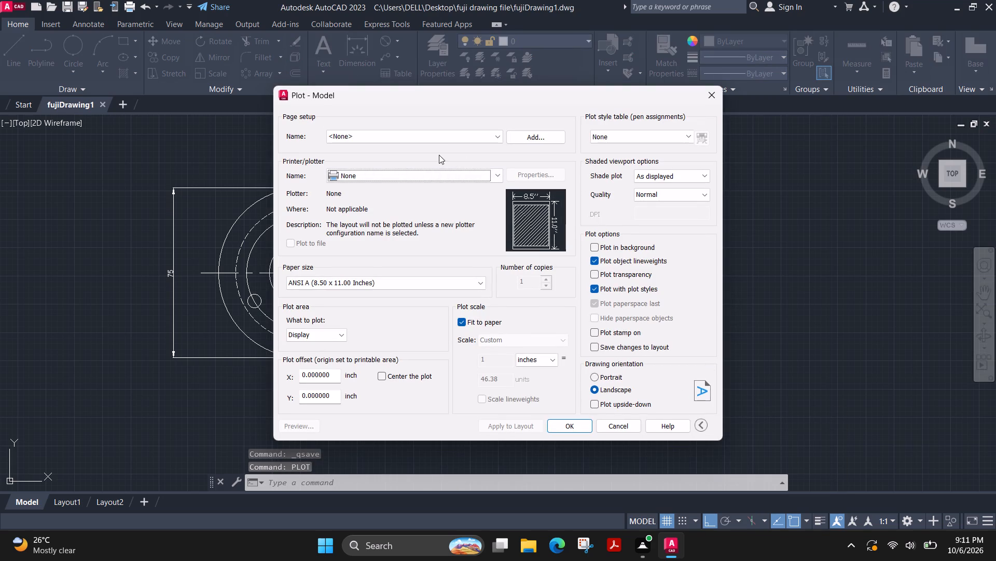
click(408, 179)
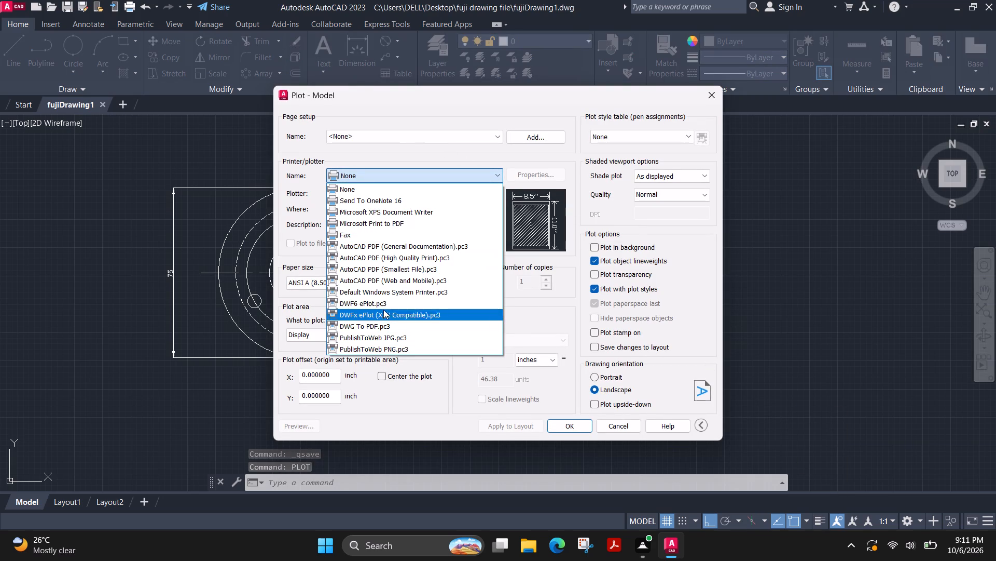
click(411, 325)
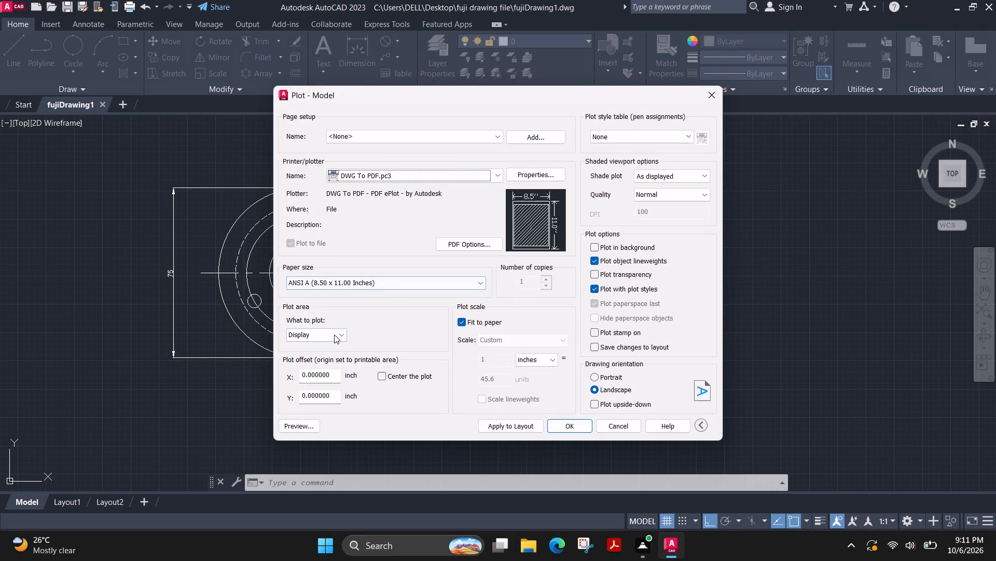
click(334, 334)
click(316, 376)
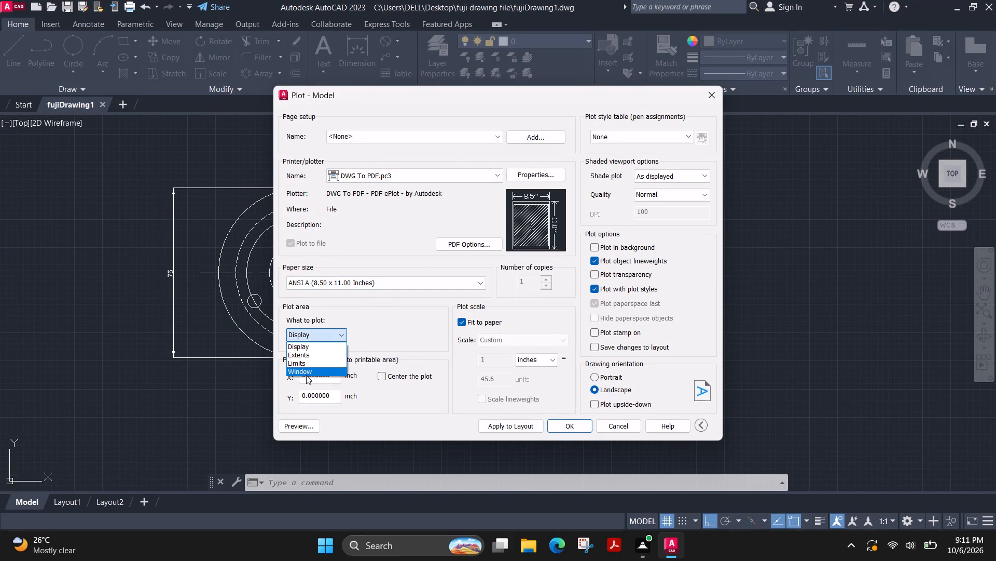
click(308, 371)
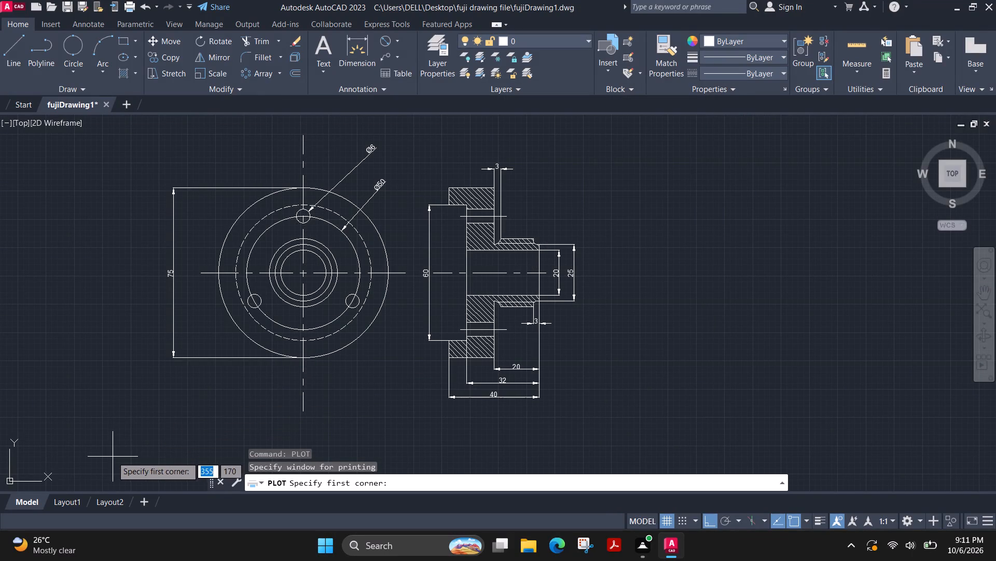
click(124, 446)
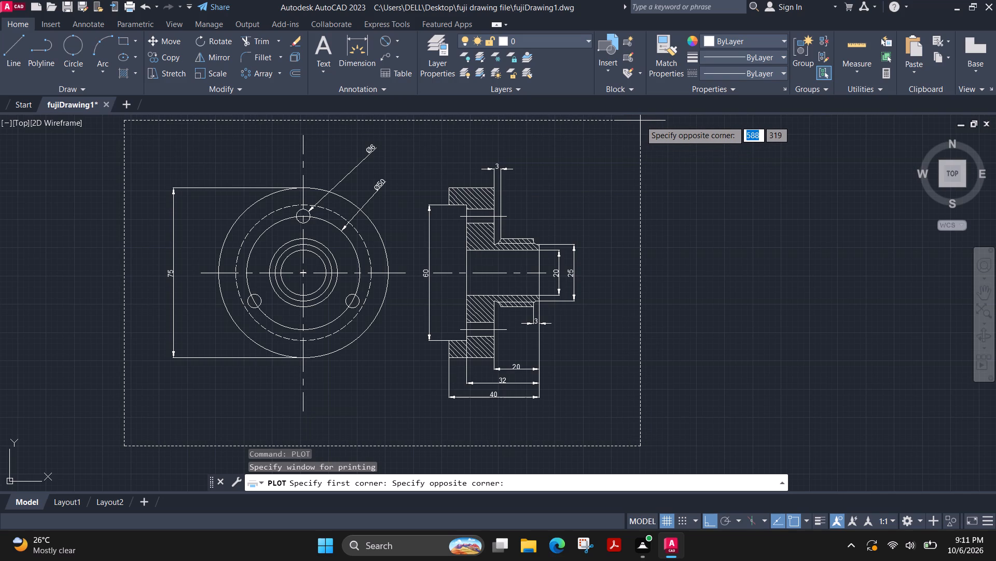
click(640, 120)
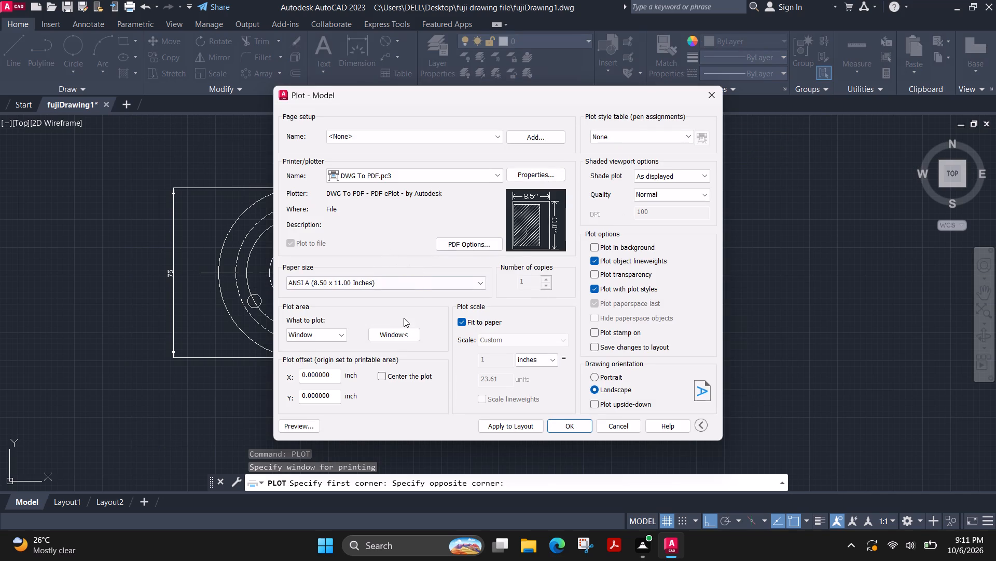
Set the plot's paper size to ISO A4 (210.00 x 297.00 MM).
click(399, 286)
scroll(354, 443, down, 1)
scroll(350, 376, down, 9)
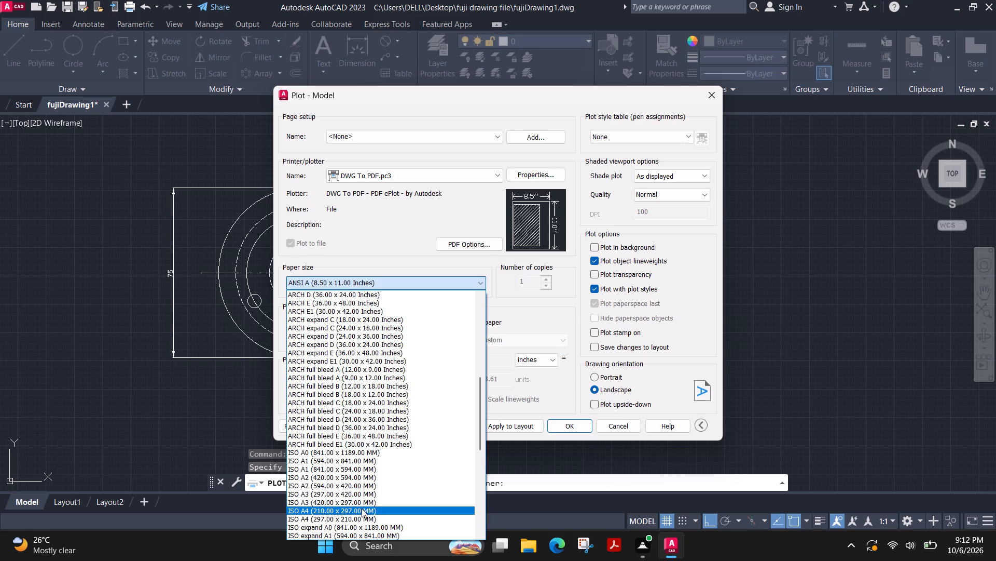
click(362, 509)
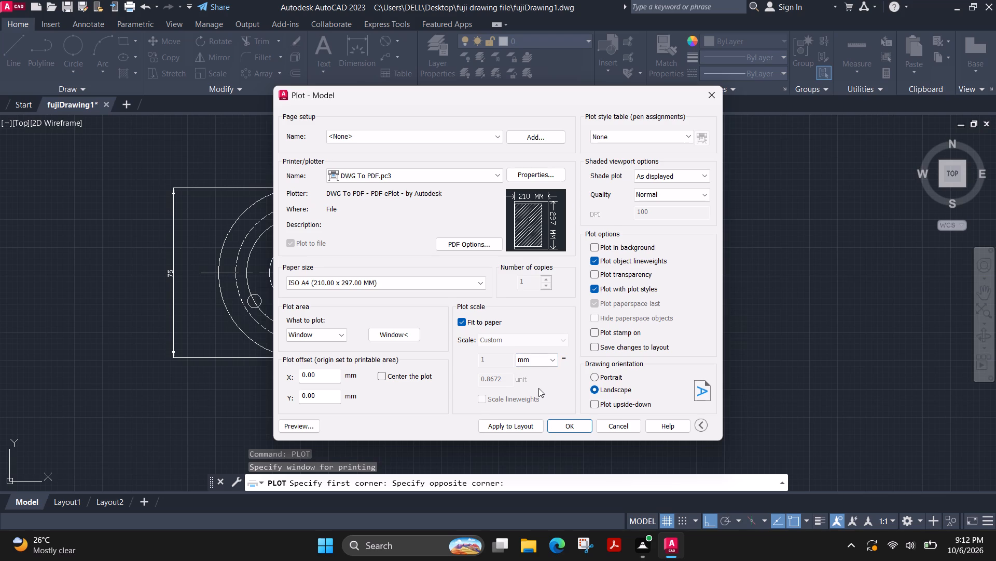
Preview the plot and output it as fujiDrawing1-Model.pdf in the Desktop's "fuji plot file" folder, closing the opened PDF.
click(309, 427)
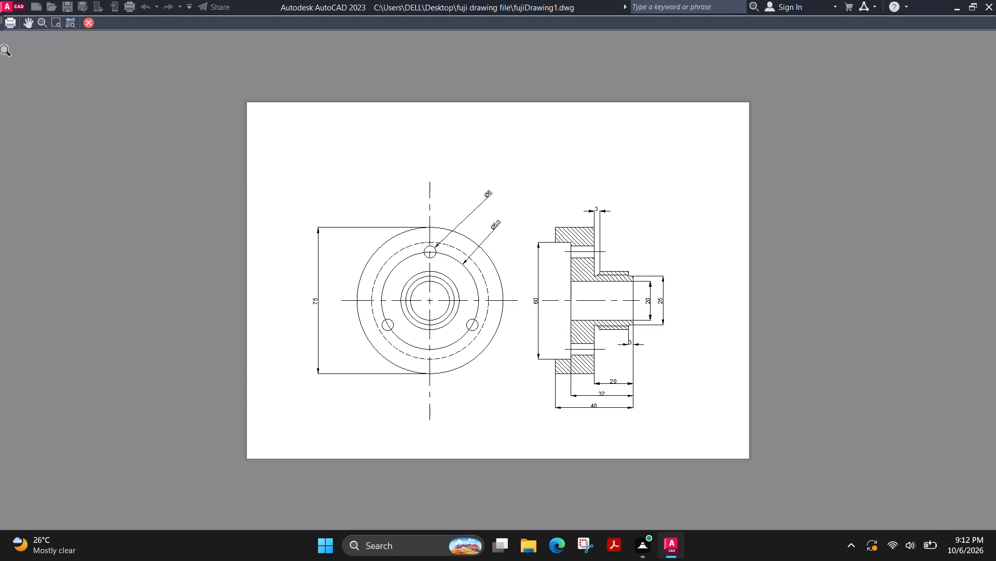
click(11, 22)
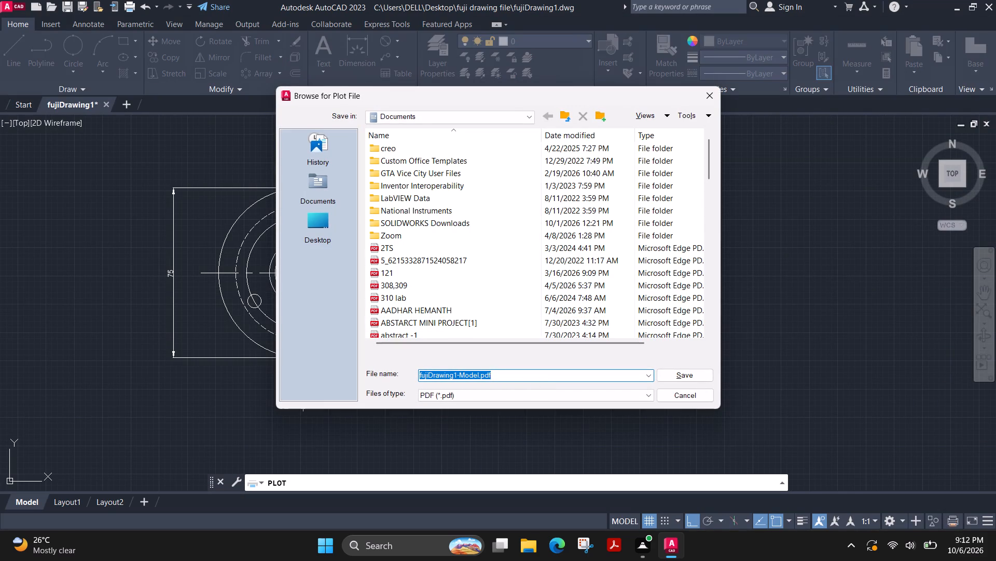
click(317, 232)
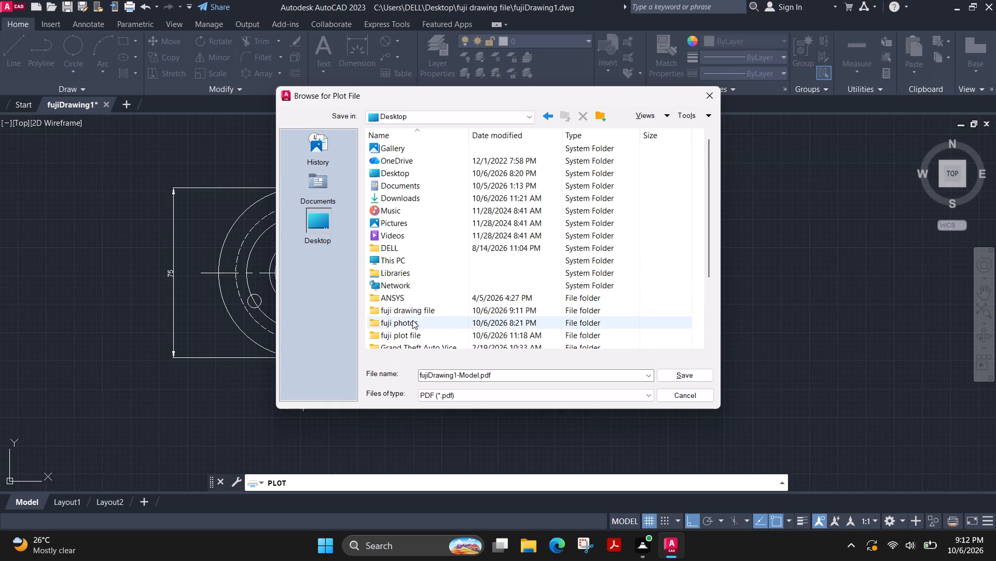
scroll(412, 320, down, 1)
double_click(411, 301)
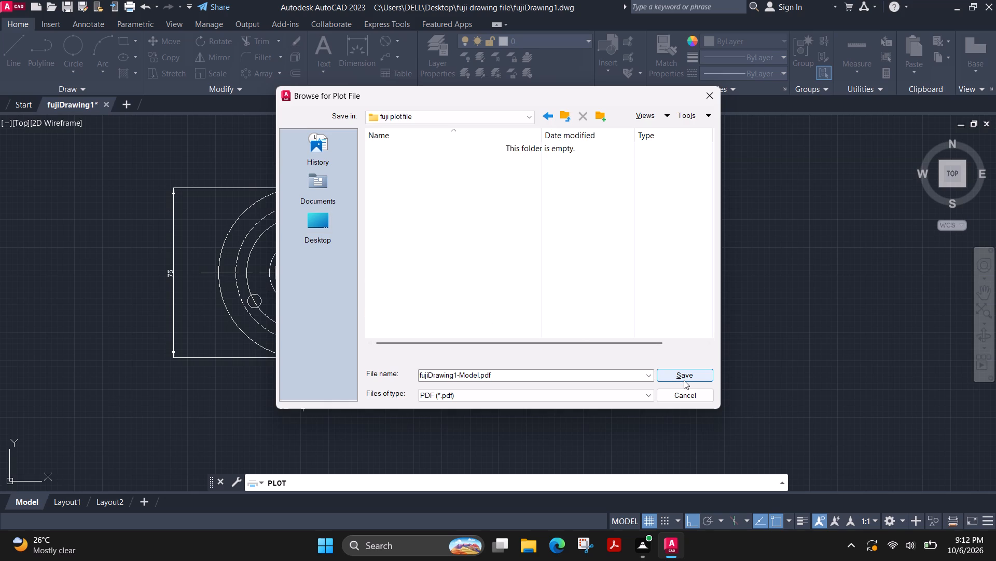
click(684, 379)
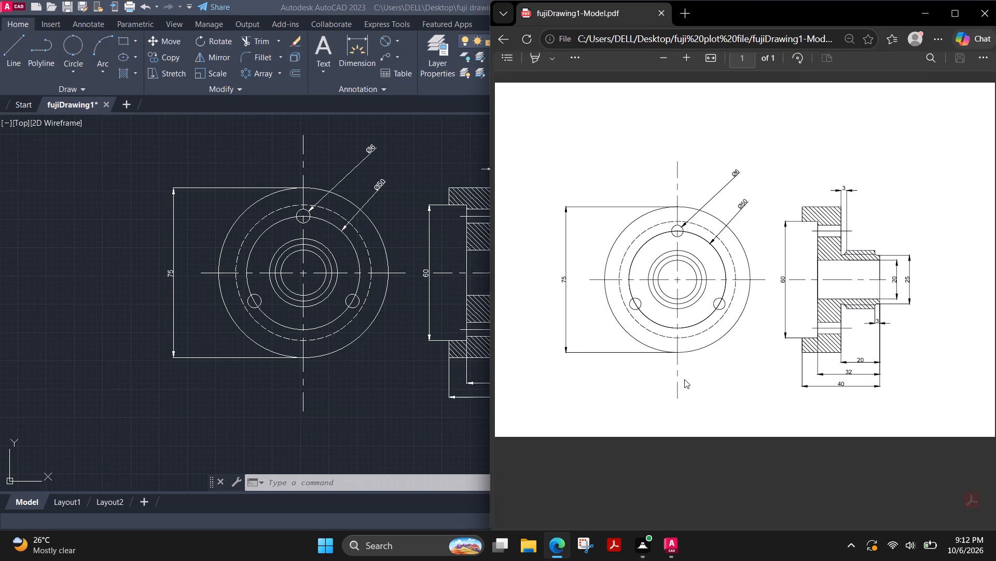
click(992, 14)
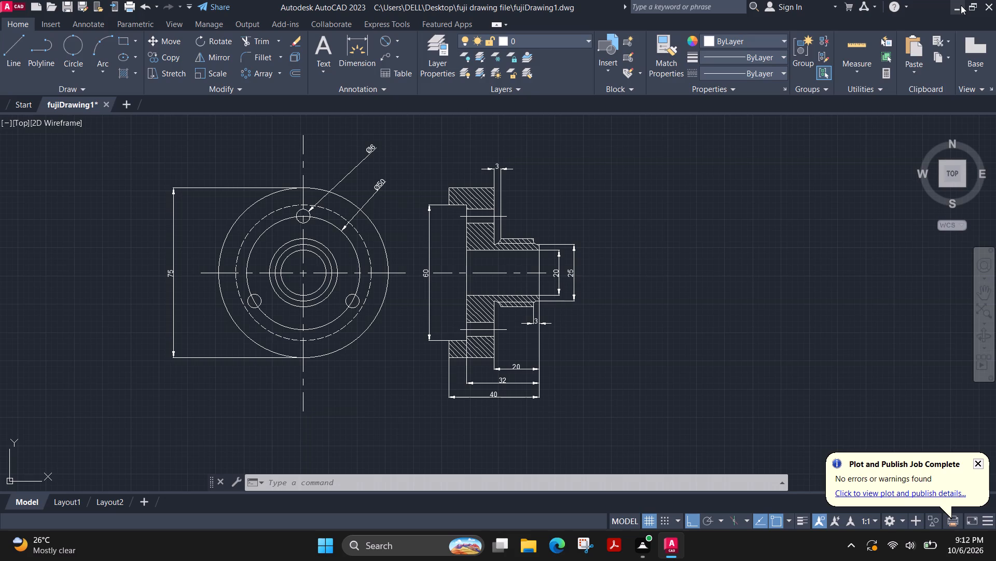